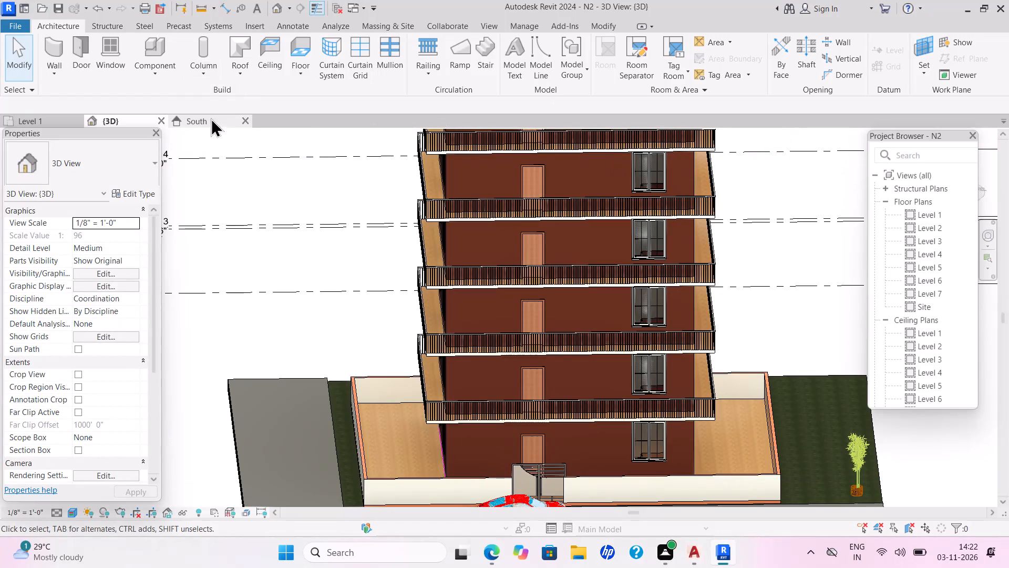
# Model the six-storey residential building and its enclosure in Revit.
# Close the South, 3D and Level 1 views of the N2 project without saving its changes.
pyautogui.click(239, 120)
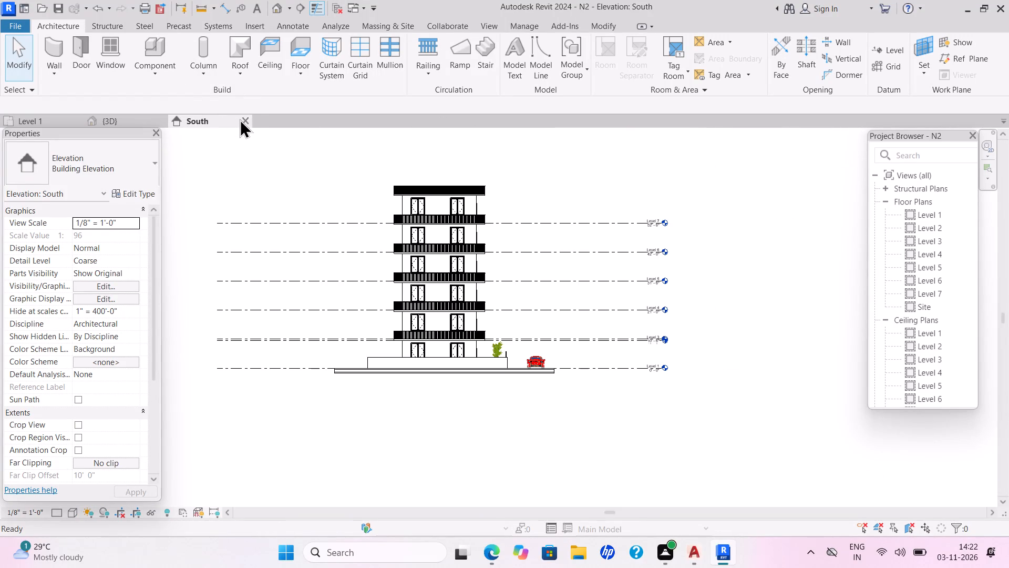
pyautogui.click(240, 119)
pyautogui.click(244, 119)
pyautogui.click(243, 120)
pyautogui.click(163, 120)
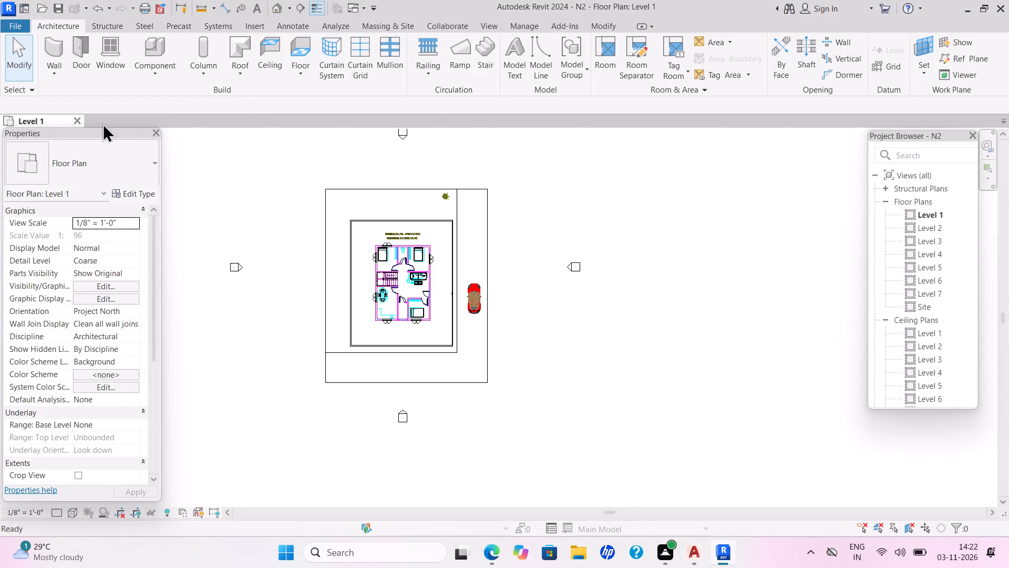
pyautogui.click(76, 117)
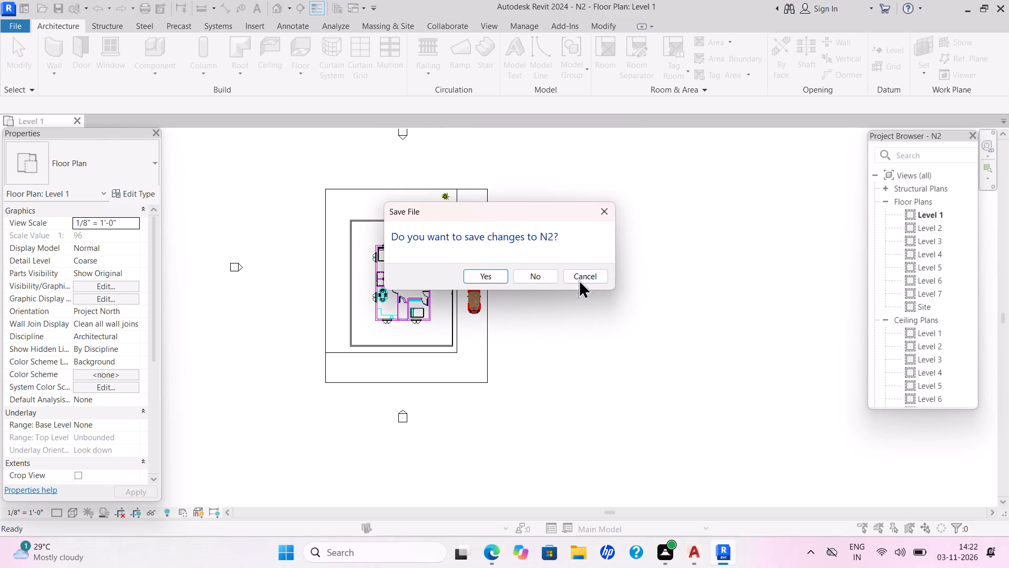
pyautogui.click(540, 273)
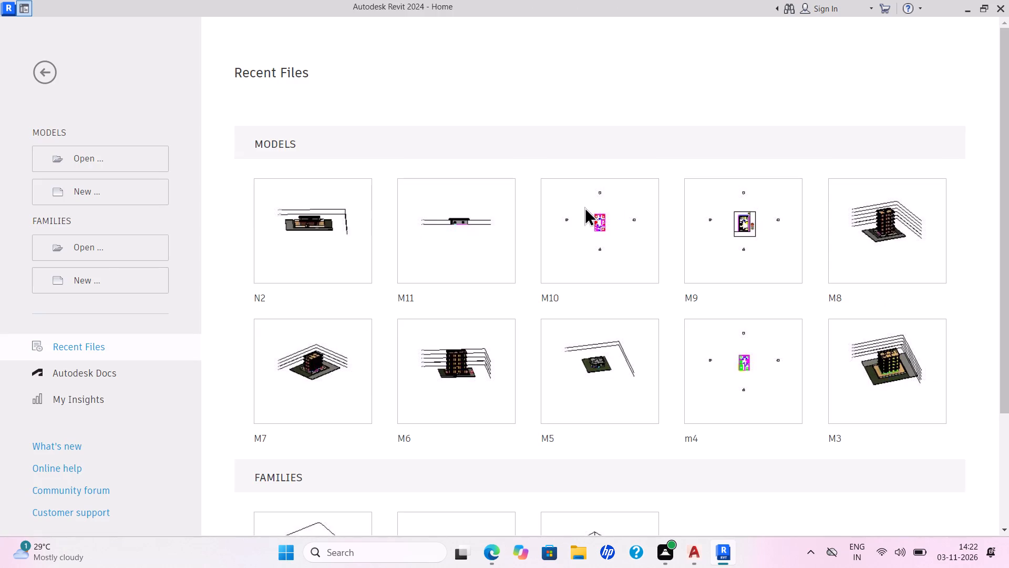
# Create a new project from the default template in the English-Imperial templates folder.
pyautogui.click(112, 197)
pyautogui.click(544, 251)
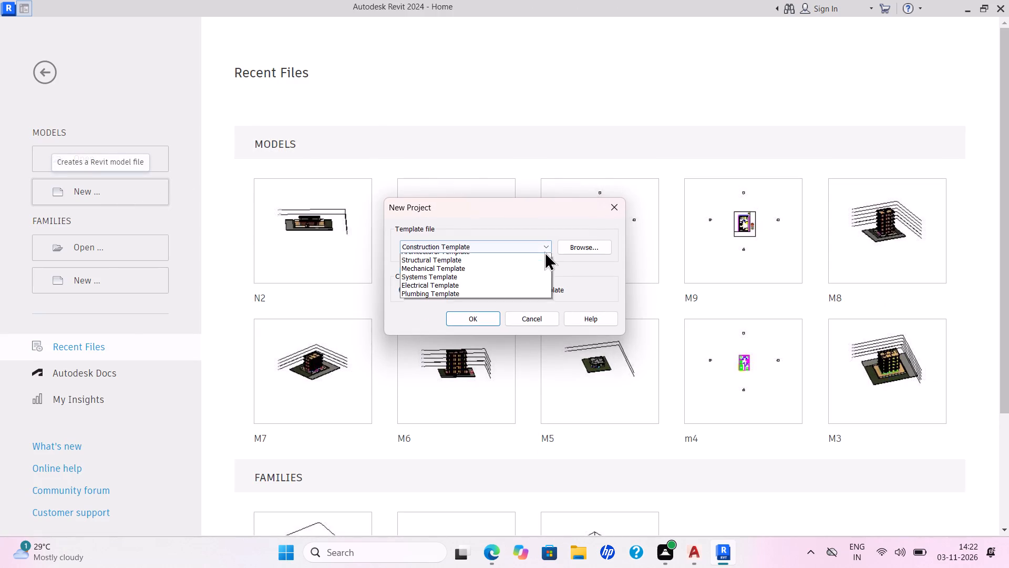
pyautogui.click(483, 275)
pyautogui.click(600, 251)
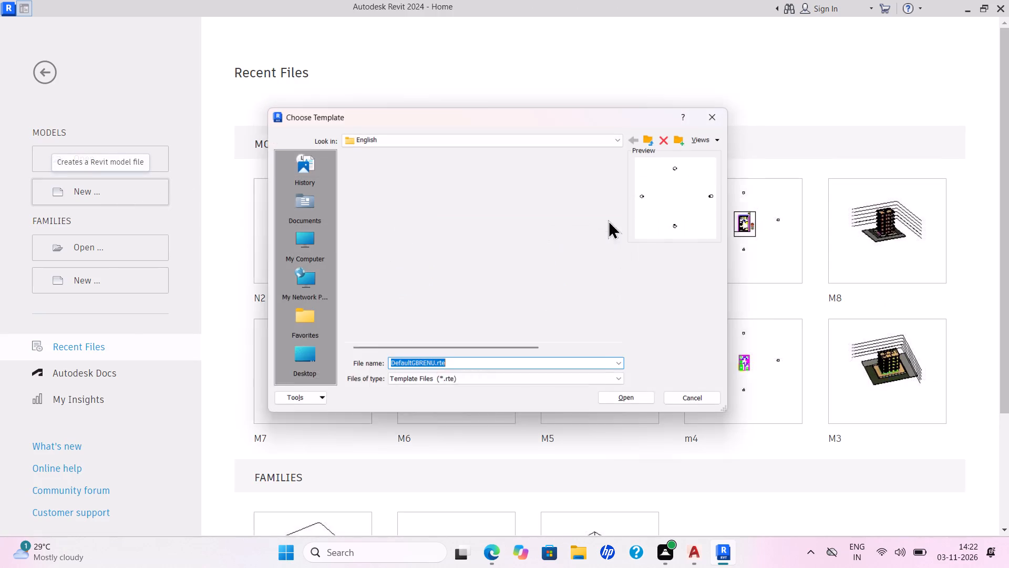
pyautogui.click(611, 126)
pyautogui.click(616, 134)
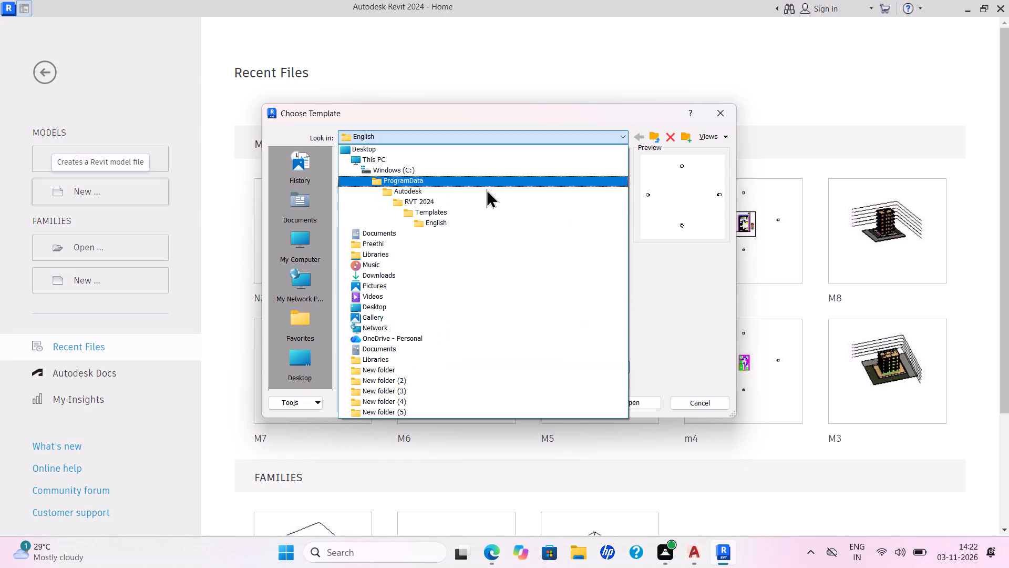
pyautogui.click(465, 212)
pyautogui.doubleClick(427, 207)
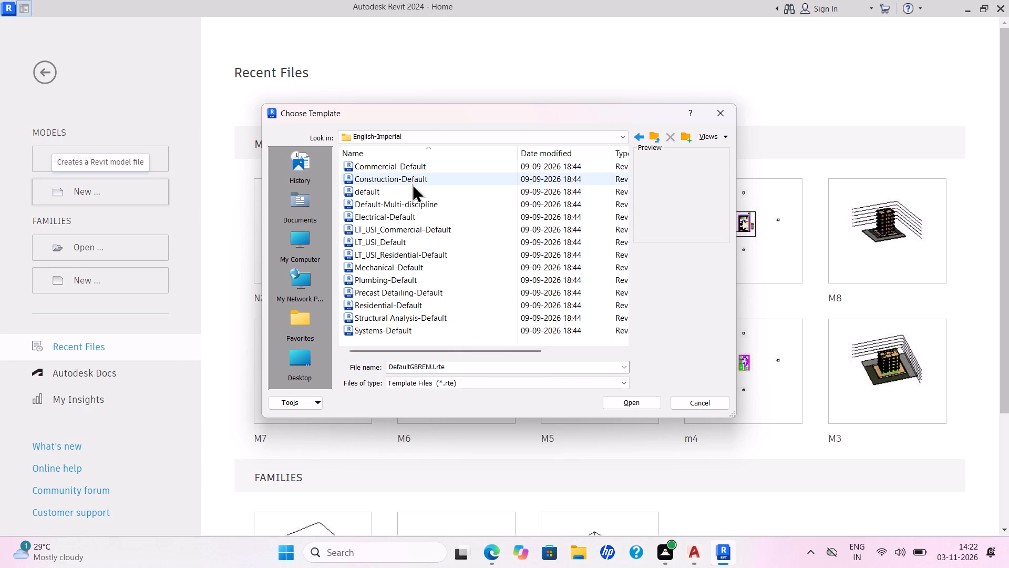
pyautogui.doubleClick(409, 188)
pyautogui.click(482, 315)
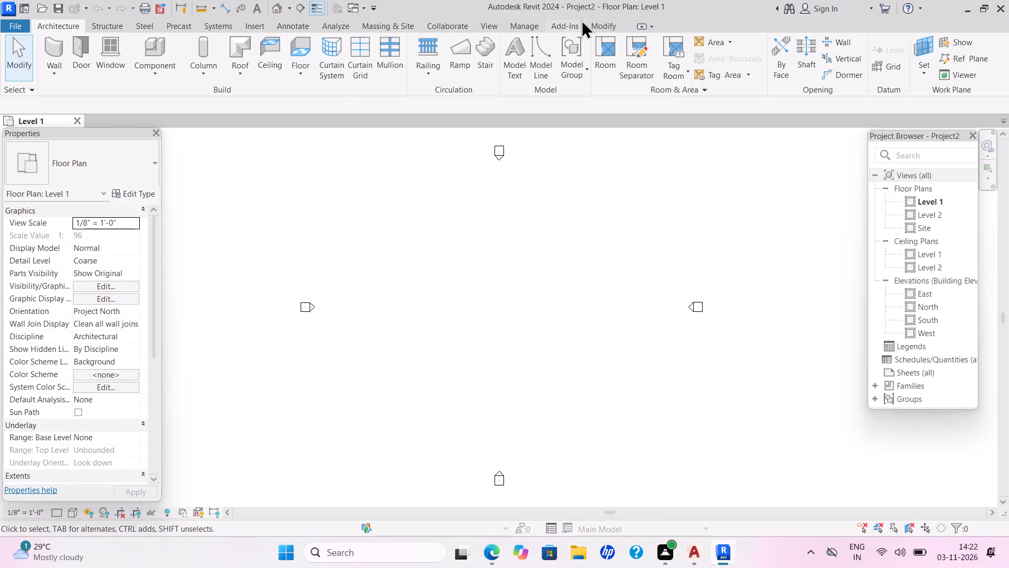
# Link the CAD drawing INTERNSHIP PP59.dwg from the Documents folder into Level 1, positioned Auto - Center to Center.
pyautogui.click(254, 25)
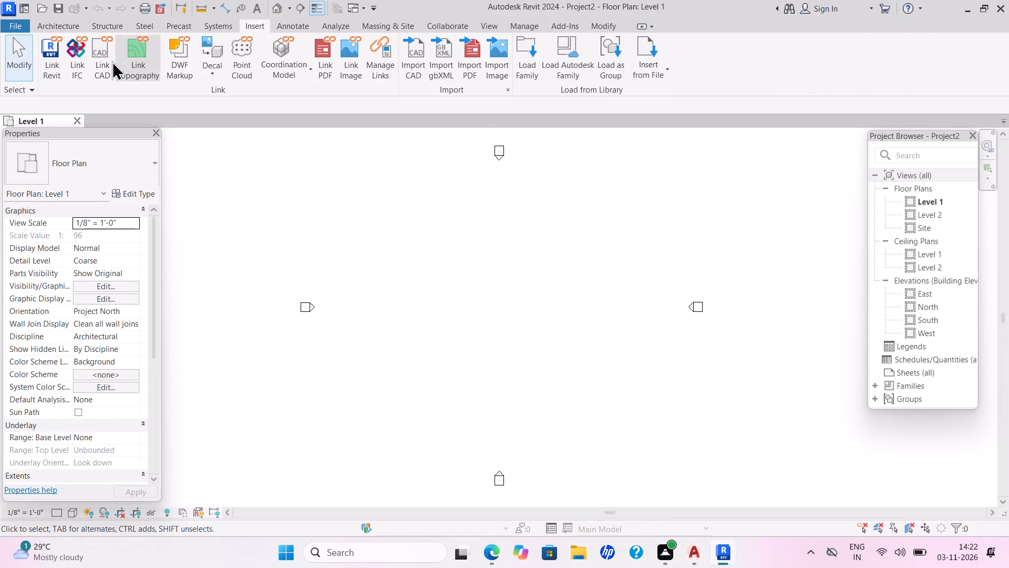
pyautogui.click(106, 64)
pyautogui.doubleClick(105, 64)
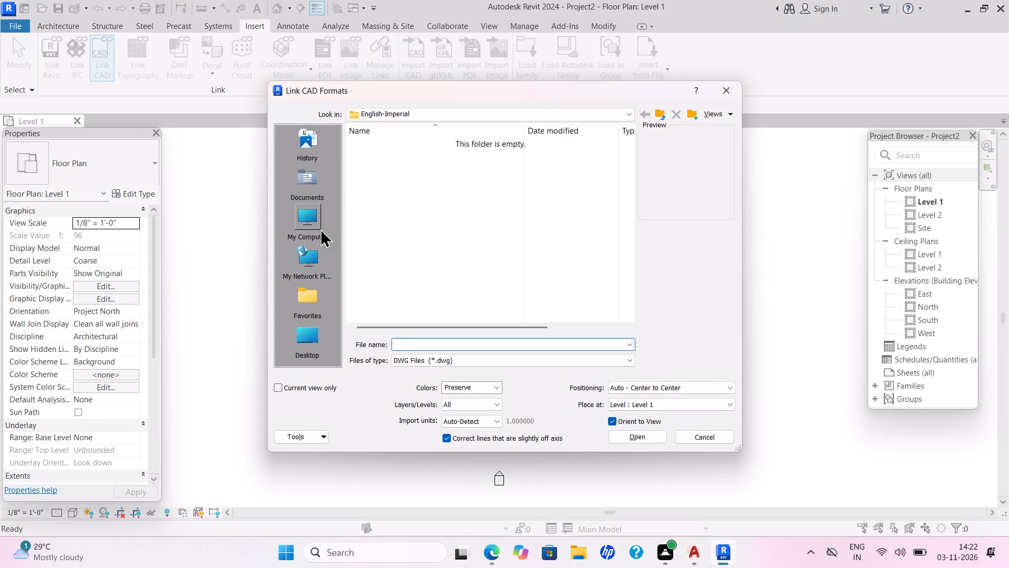
pyautogui.click(298, 181)
pyautogui.click(298, 185)
pyautogui.scroll(-1, 418, 271)
pyautogui.scroll(1, 418, 274)
pyautogui.scroll(-5, 418, 275)
pyautogui.scroll(1, 423, 295)
pyautogui.scroll(-1, 423, 296)
pyautogui.scroll(1, 423, 296)
pyautogui.click(421, 293)
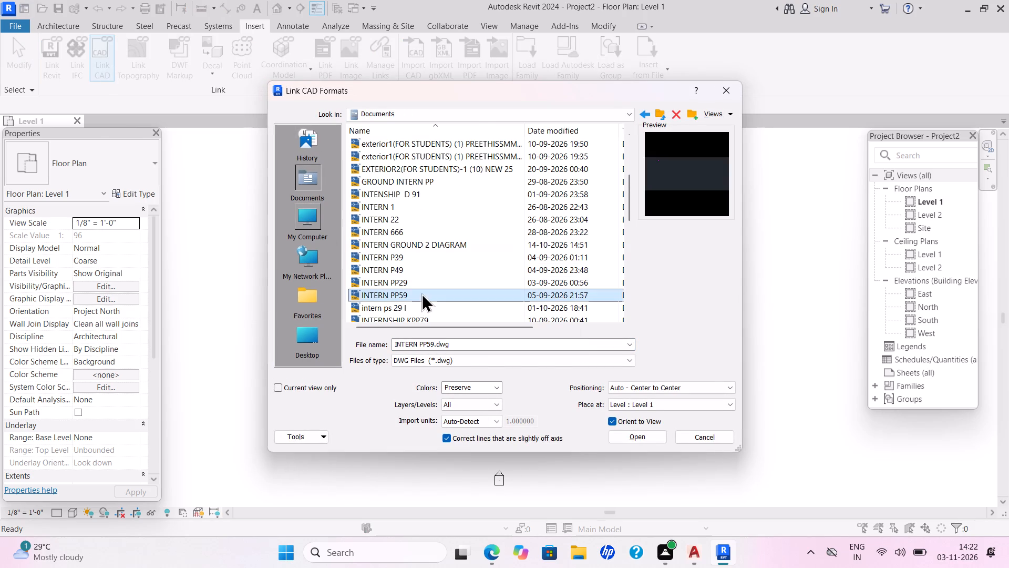
pyautogui.scroll(2, 426, 305)
pyautogui.scroll(-1, 426, 305)
pyautogui.scroll(1, 426, 305)
pyautogui.scroll(-1, 426, 305)
pyautogui.scroll(1, 426, 305)
pyautogui.scroll(-1, 426, 305)
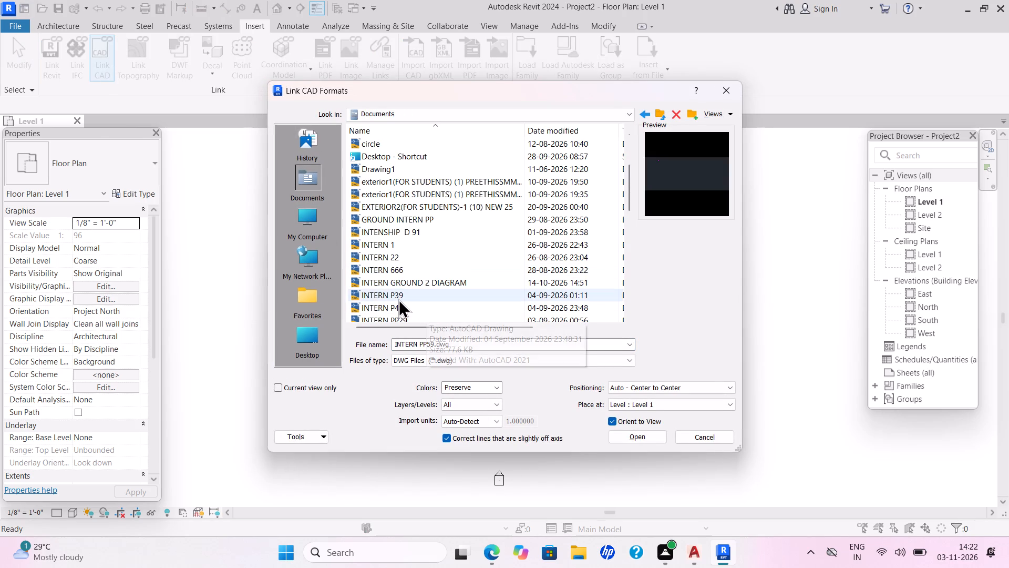
pyautogui.scroll(-1, 422, 296)
pyautogui.scroll(2, 422, 297)
pyautogui.scroll(-1, 422, 297)
pyautogui.scroll(2, 419, 301)
pyautogui.scroll(-3, 419, 301)
pyautogui.scroll(1, 418, 301)
pyautogui.scroll(-1, 418, 301)
pyautogui.scroll(2, 418, 300)
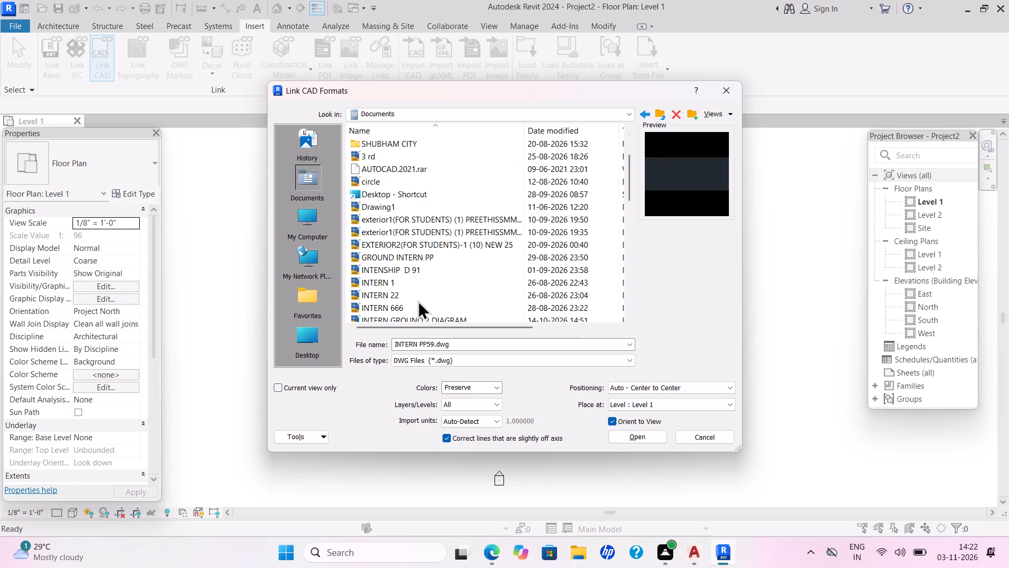
pyautogui.scroll(-1, 418, 300)
pyautogui.scroll(1, 418, 300)
pyautogui.scroll(-1, 418, 300)
pyautogui.scroll(3, 418, 300)
pyautogui.scroll(-1, 418, 300)
pyautogui.scroll(3, 418, 300)
pyautogui.scroll(-1, 418, 300)
pyautogui.scroll(1, 418, 300)
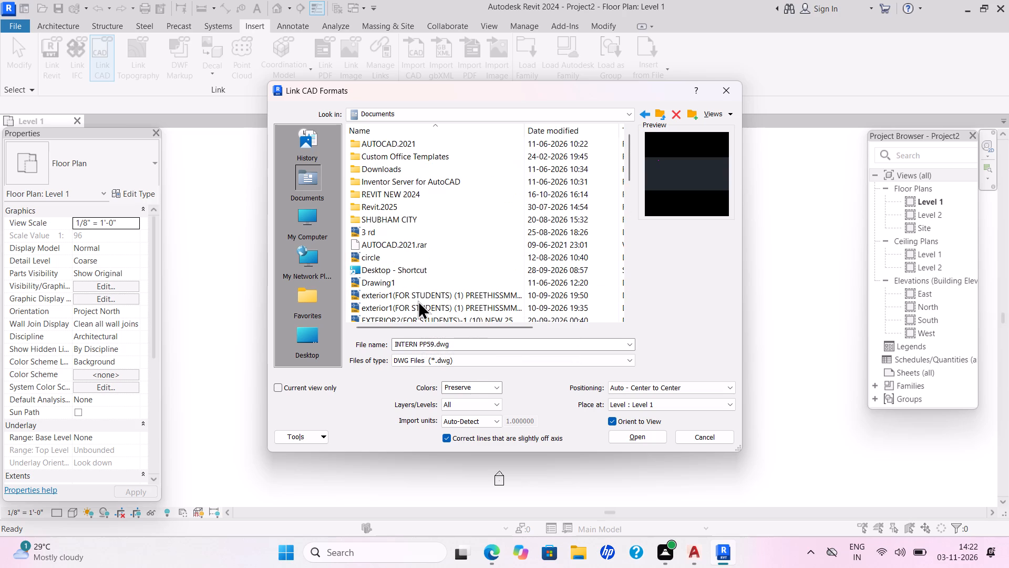
pyautogui.scroll(-4, 418, 300)
pyautogui.scroll(2, 418, 300)
pyautogui.scroll(-1, 417, 300)
pyautogui.scroll(1, 417, 300)
pyautogui.scroll(-1, 417, 300)
pyautogui.scroll(1, 417, 300)
pyautogui.scroll(-1, 417, 300)
pyautogui.scroll(1, 417, 300)
pyautogui.scroll(-3, 417, 300)
pyautogui.scroll(1, 417, 300)
pyautogui.scroll(-1, 417, 300)
pyautogui.scroll(1, 417, 300)
pyautogui.scroll(-1, 417, 300)
pyautogui.scroll(1, 417, 300)
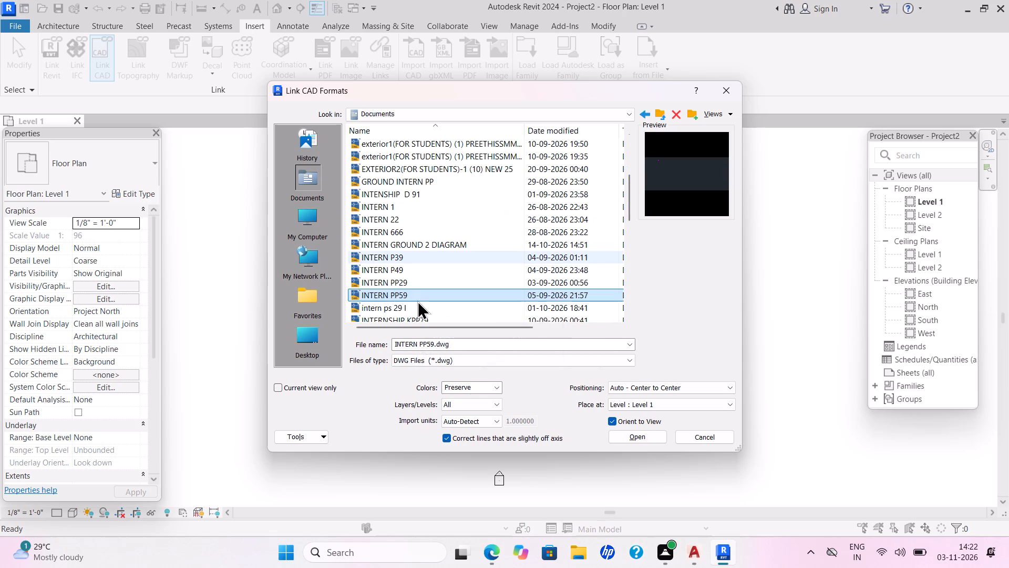
pyautogui.click(411, 293)
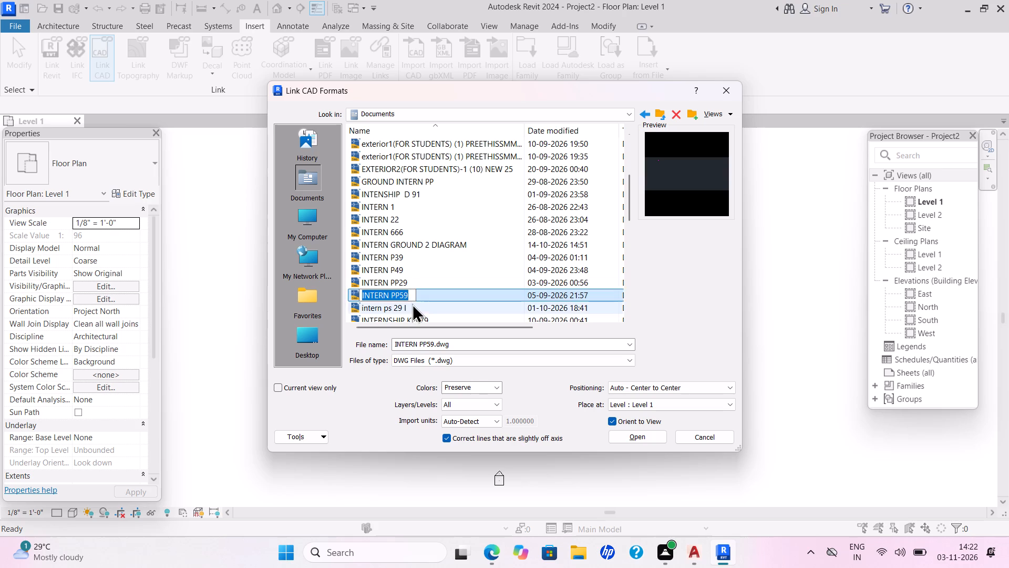
pyautogui.scroll(1, 411, 307)
pyautogui.scroll(-1, 411, 307)
pyautogui.scroll(1, 411, 307)
pyautogui.scroll(-1, 411, 307)
pyautogui.scroll(2, 411, 307)
pyautogui.scroll(-1, 411, 307)
pyautogui.scroll(1, 411, 307)
pyautogui.scroll(-1, 411, 307)
pyautogui.scroll(1, 410, 307)
pyautogui.scroll(-3, 410, 307)
pyautogui.click(410, 307)
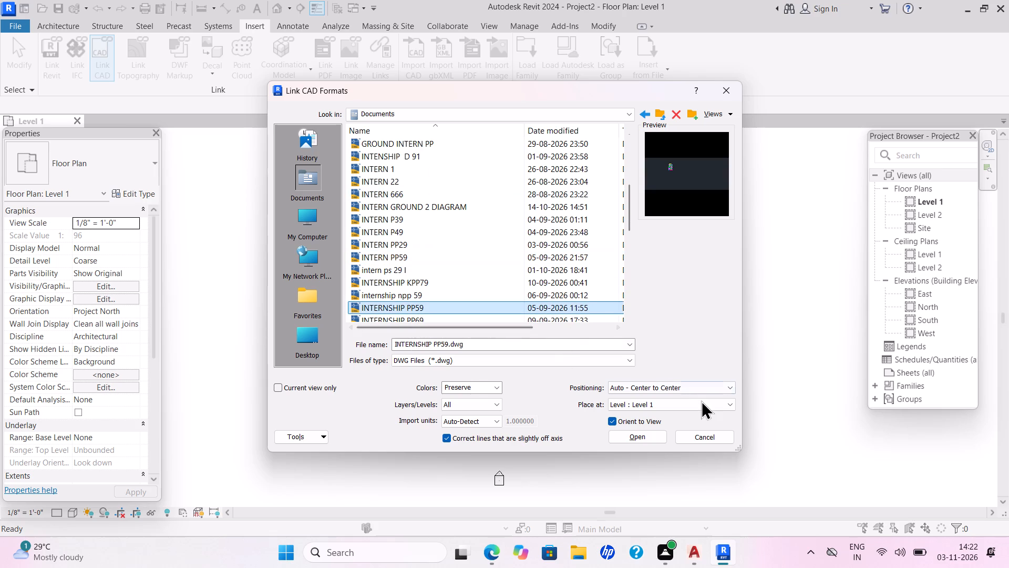
pyautogui.click(651, 434)
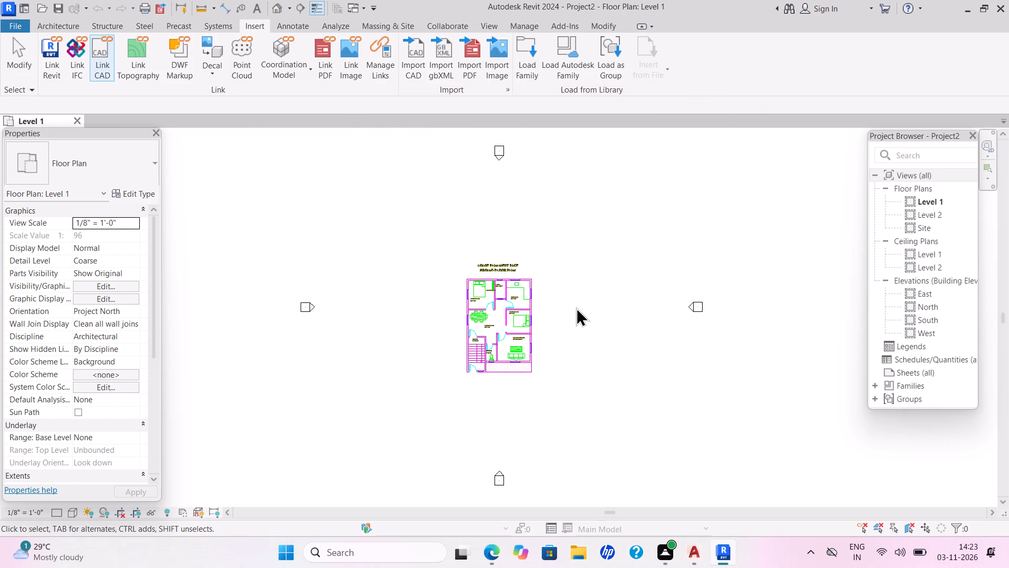
# Examine the linked ground floor house plan in the Level 1 view.
pyautogui.scroll(-1, 576, 307)
pyautogui.scroll(1, 576, 307)
pyautogui.scroll(2, 553, 268)
pyautogui.scroll(-1, 553, 268)
pyautogui.scroll(1, 553, 268)
pyautogui.scroll(-1, 553, 268)
pyautogui.scroll(1, 553, 268)
pyautogui.scroll(-2, 553, 268)
pyautogui.scroll(2, 552, 276)
pyautogui.scroll(-1, 550, 280)
pyautogui.scroll(2, 550, 281)
pyautogui.scroll(-1, 550, 285)
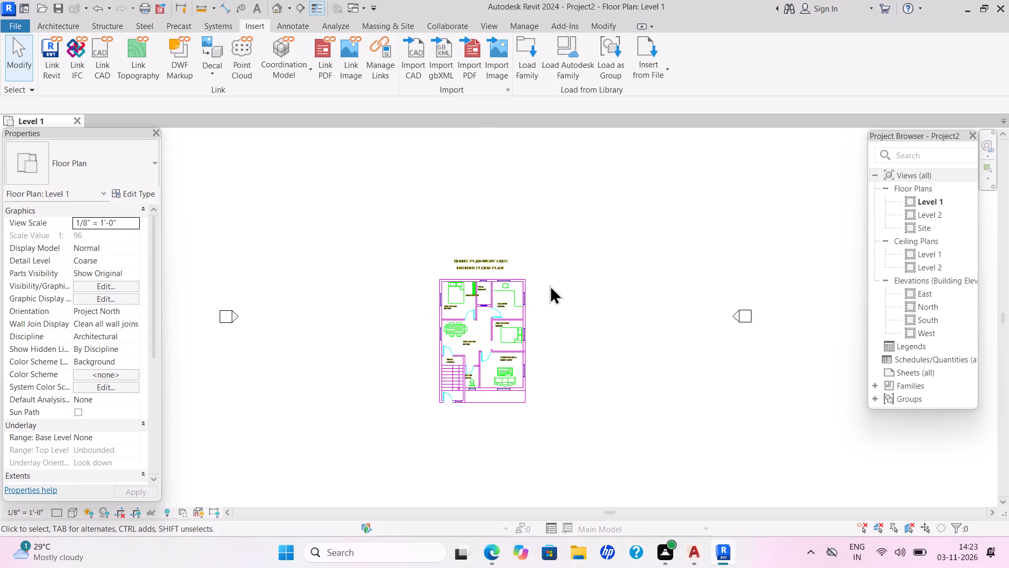
pyautogui.scroll(1, 550, 285)
pyautogui.scroll(-1, 550, 285)
pyautogui.scroll(1, 550, 285)
pyautogui.scroll(-1, 550, 285)
pyautogui.scroll(1, 550, 285)
pyautogui.scroll(-1, 550, 285)
pyautogui.scroll(1, 550, 285)
pyautogui.moveTo(555, 313); pyautogui.dragTo(731, 265, button='middle')
pyautogui.scroll(1, 701, 260)
pyautogui.scroll(-1, 701, 260)
pyautogui.scroll(1, 701, 260)
pyautogui.scroll(-1, 701, 260)
pyautogui.scroll(2, 701, 260)
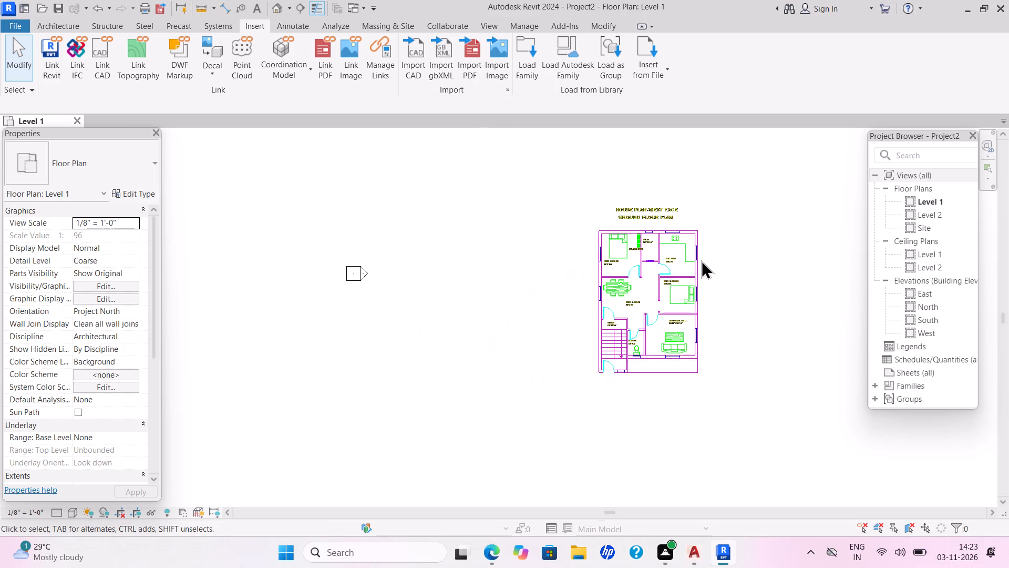
pyautogui.scroll(-1, 705, 252)
pyautogui.scroll(3, 705, 252)
pyautogui.scroll(-2, 716, 260)
pyautogui.scroll(1, 716, 260)
pyautogui.scroll(-2, 716, 260)
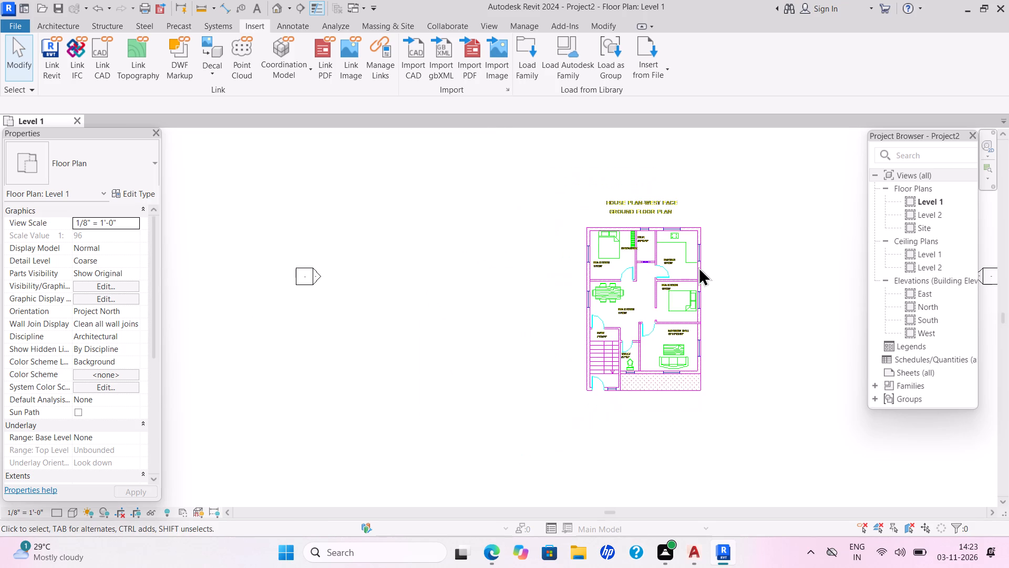
pyautogui.moveTo(630, 284); pyautogui.dragTo(530, 305, button='middle')
pyautogui.press('Escape')
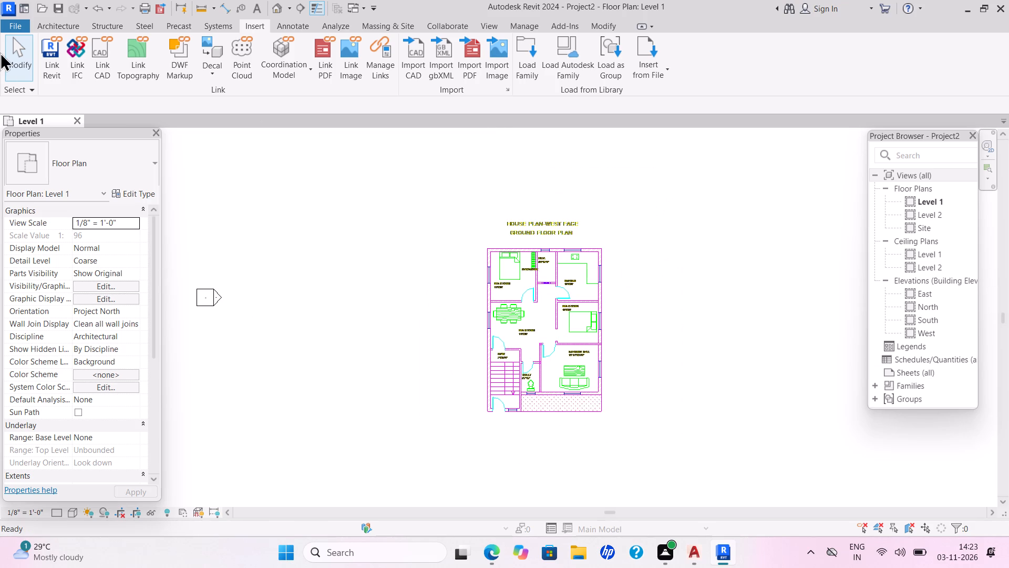
pyautogui.press('Escape')
# Start an architectural wall and duplicate the Generic - 8" type under the name WALL 9".
pyautogui.click(60, 20)
pyautogui.click(55, 65)
pyautogui.click(71, 89)
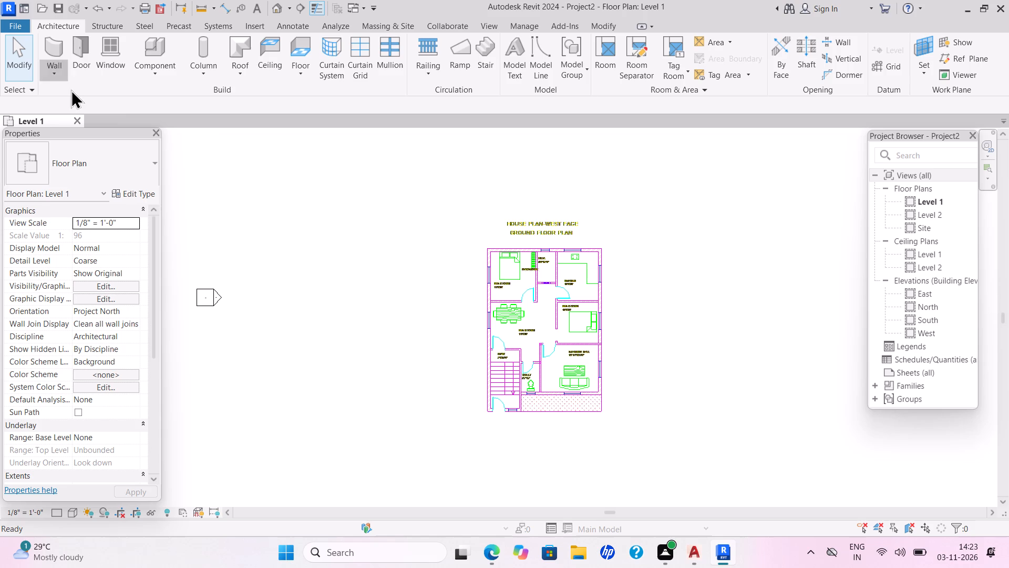
pyautogui.click(146, 192)
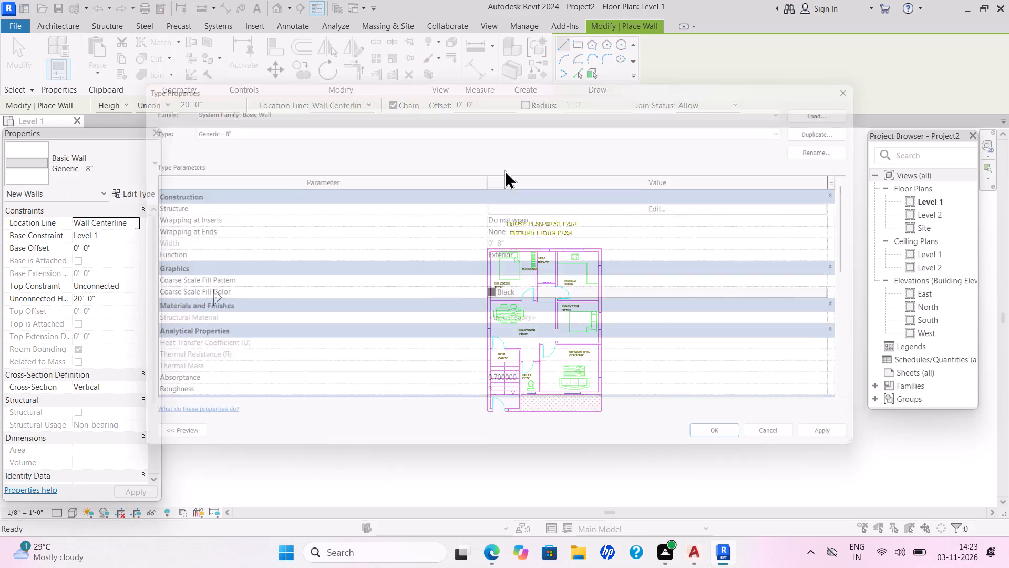
pyautogui.click(854, 123)
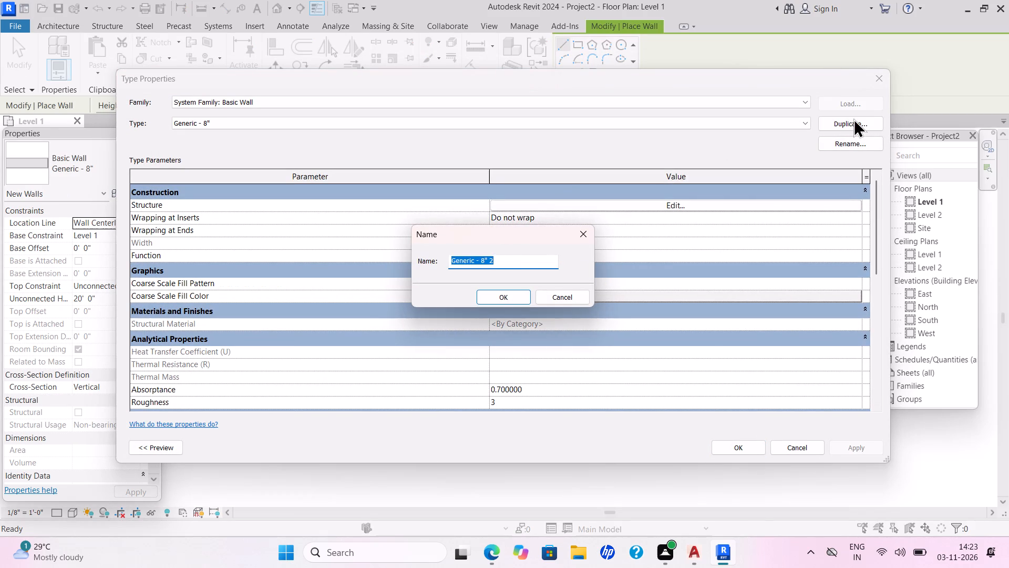
pyautogui.press('BackSpace')
pyautogui.write('WALL 9')
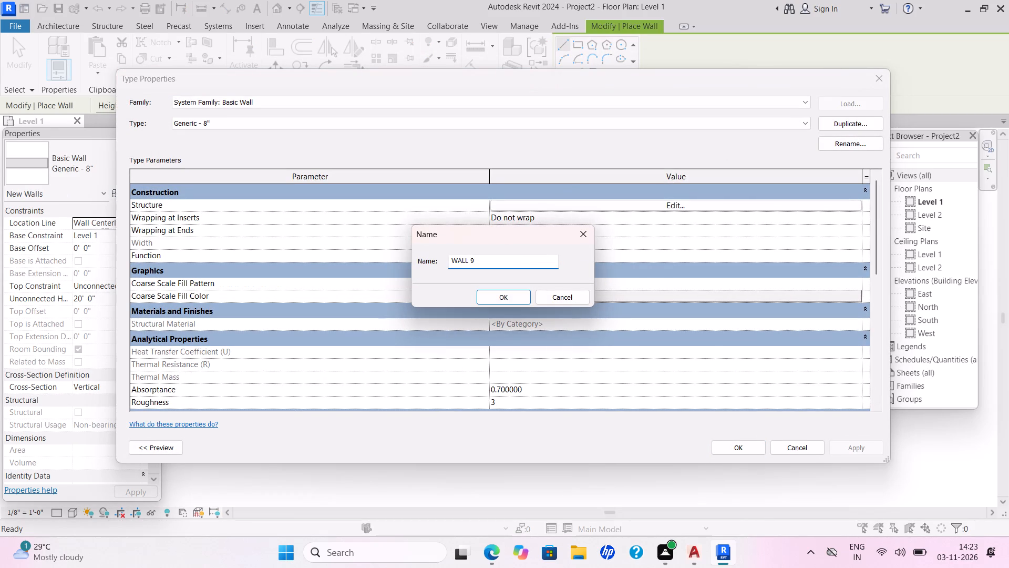
pyautogui.hotkey('shift', '"')
pyautogui.press('Return')
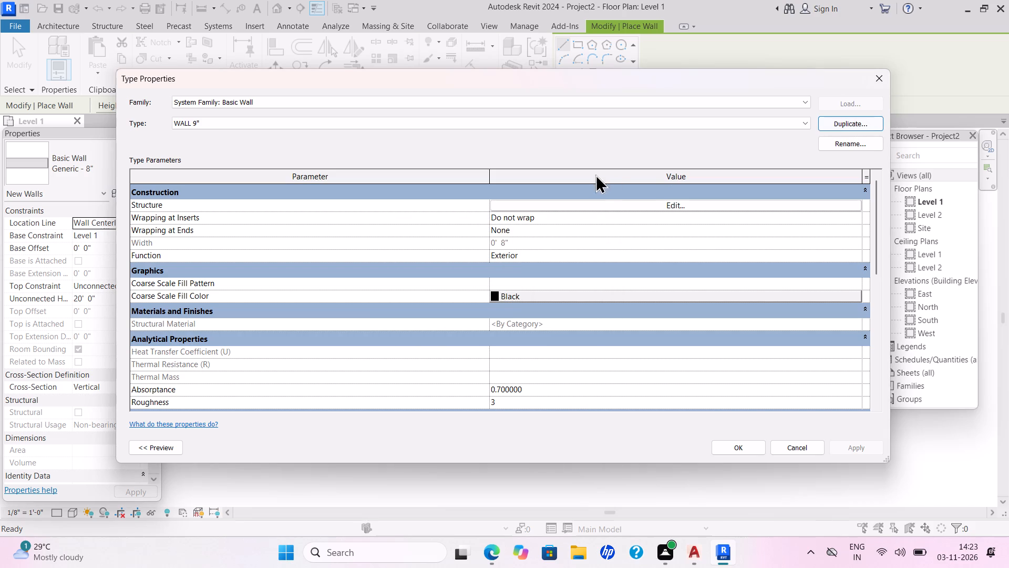
# Set the structure layer thickness of the WALL 9" type to 9" and apply the type changes.
pyautogui.click(669, 204)
pyautogui.moveTo(504, 208); pyautogui.dragTo(493, 215)
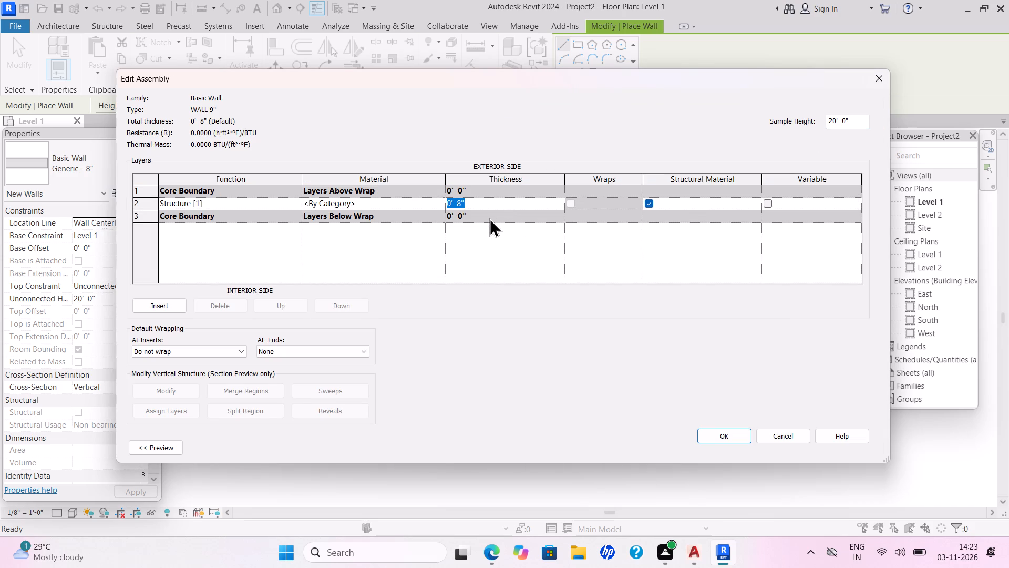
pyautogui.press('BackSpace')
pyautogui.write('9"')
pyautogui.press('Return')
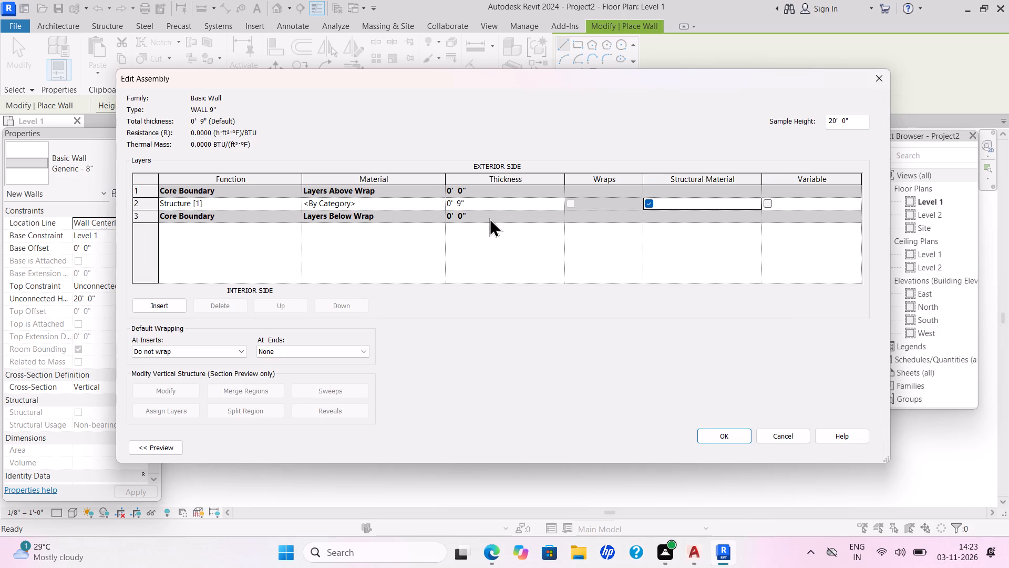
pyautogui.click(723, 432)
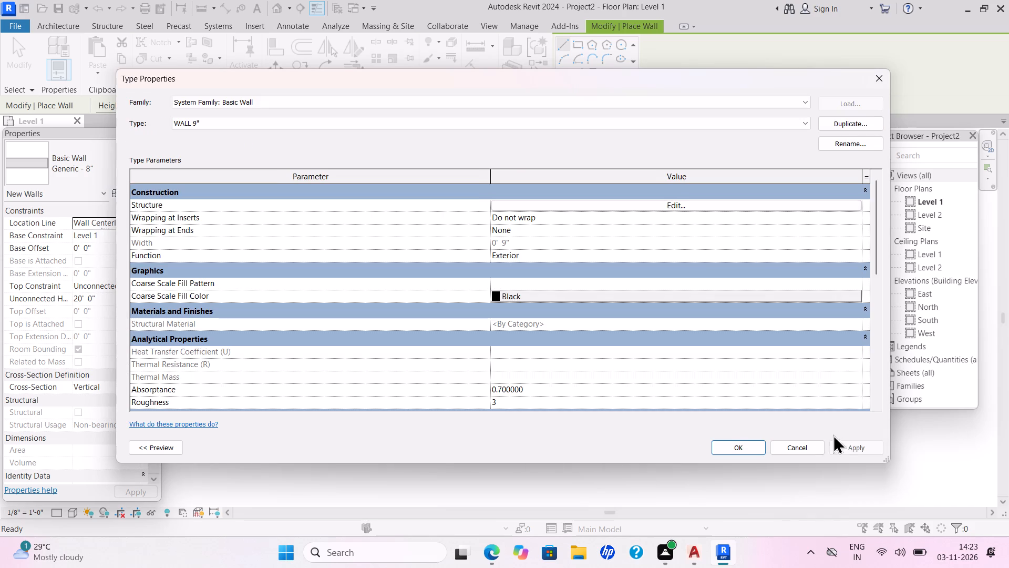
pyautogui.click(851, 444)
pyautogui.click(749, 442)
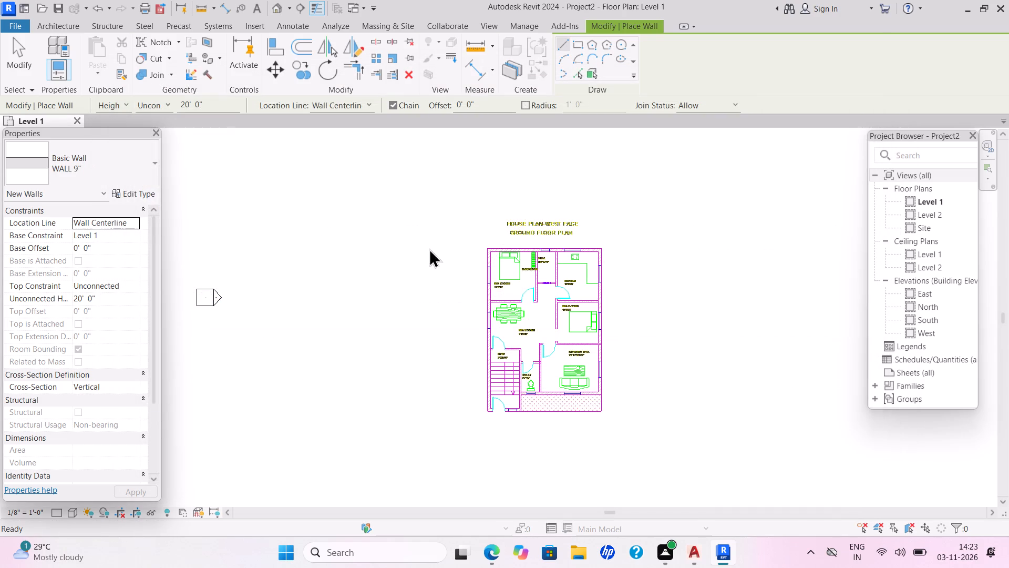
# Set the WALL 9" location line to Finish Face: Interior and the unconnected height to 10'.
pyautogui.scroll(-2, 486, 201)
pyautogui.scroll(3, 486, 201)
pyautogui.moveTo(517, 236); pyautogui.dragTo(493, 203, button='middle')
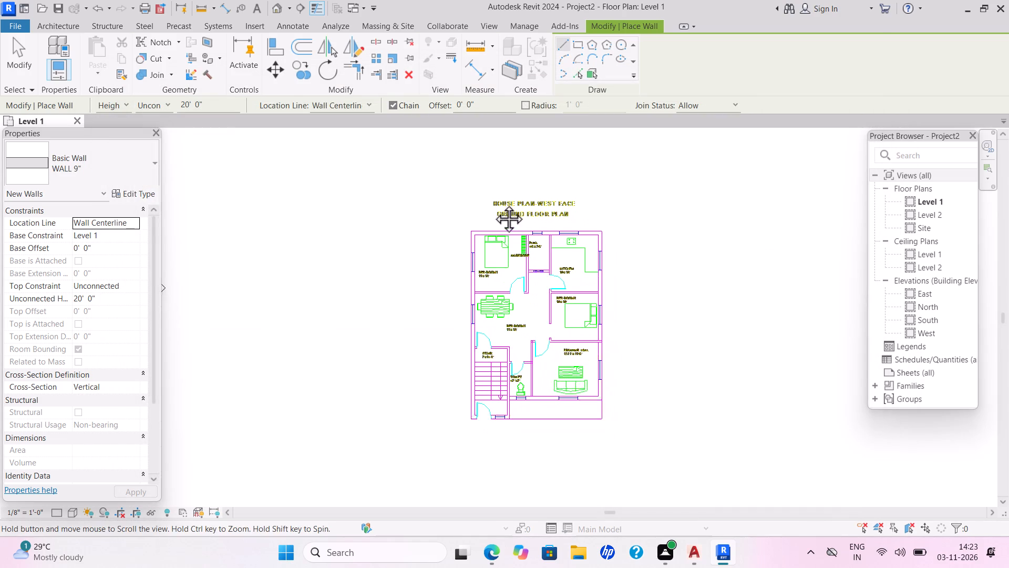
pyautogui.moveTo(493, 203); pyautogui.dragTo(488, 200, button='middle')
pyautogui.click(131, 221)
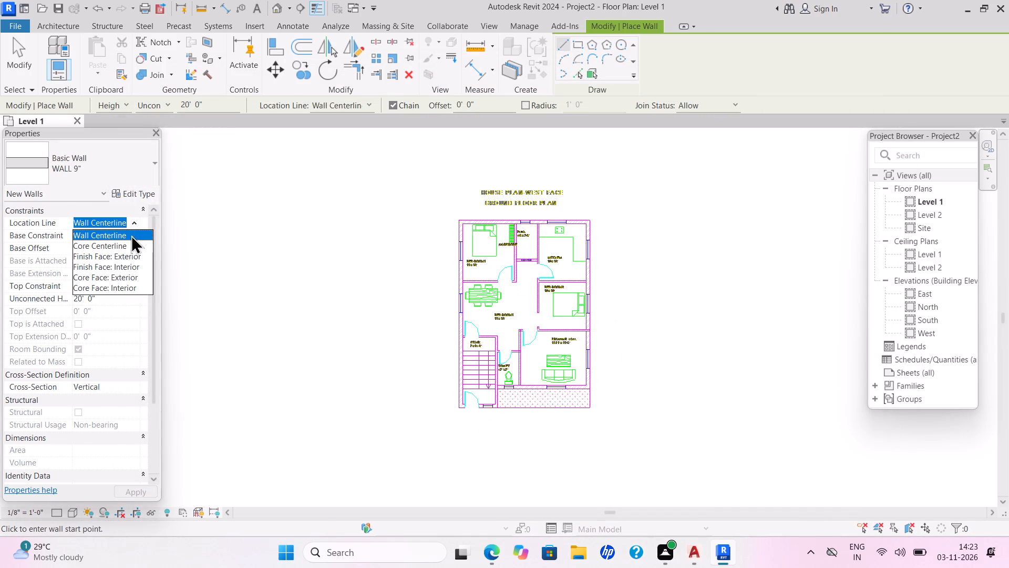
pyautogui.click(125, 269)
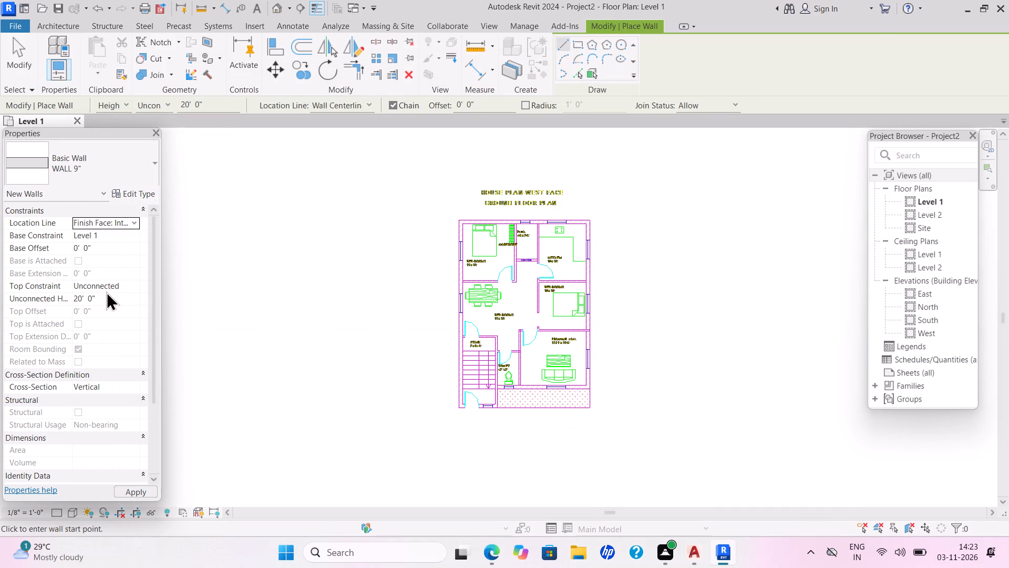
pyautogui.click(102, 293)
pyautogui.click(108, 305)
pyautogui.moveTo(108, 299); pyautogui.dragTo(97, 302)
pyautogui.moveTo(106, 302); pyautogui.dragTo(68, 308)
pyautogui.press('BackSpace')
pyautogui.write("10'")
pyautogui.press('Return')
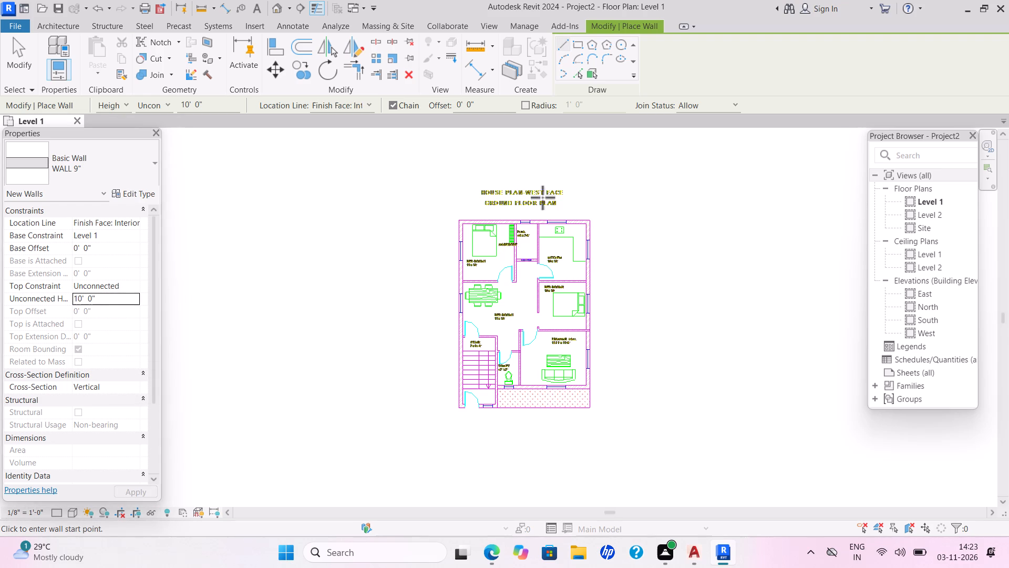
# Draw WALL 9" walls along the plan's upper edge, about 35'-9" down the kitchen side, and about 19'-7" below the drawing hall and toilet.
pyautogui.click(456, 217)
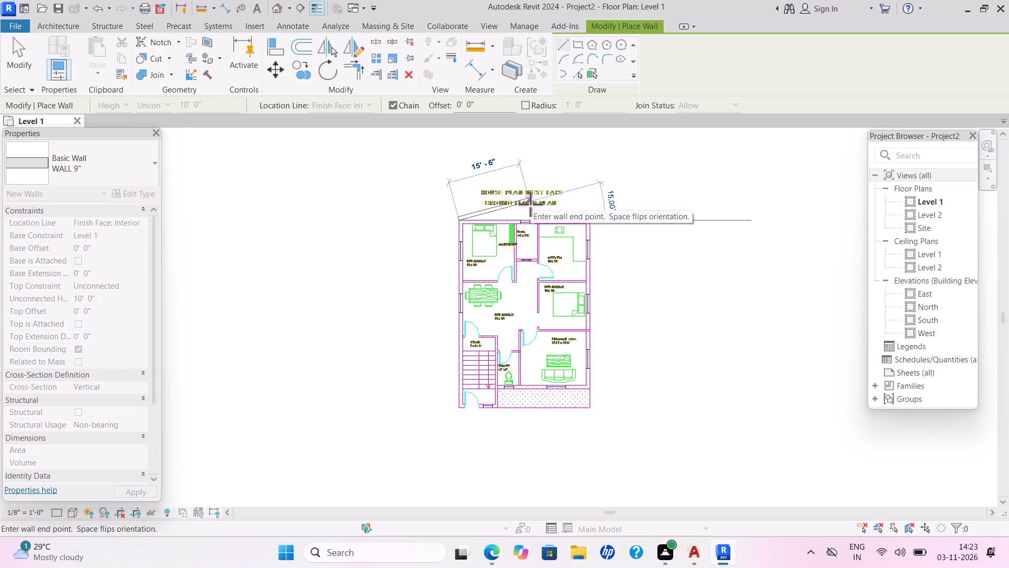
pyautogui.press('space')
pyautogui.moveTo(595, 222); pyautogui.dragTo(595, 227)
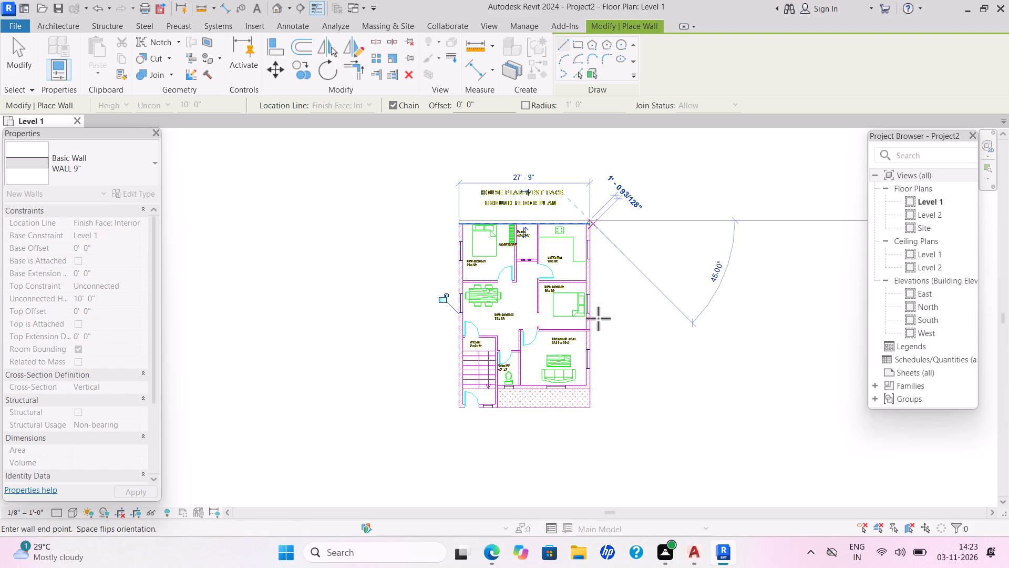
pyautogui.click(594, 390)
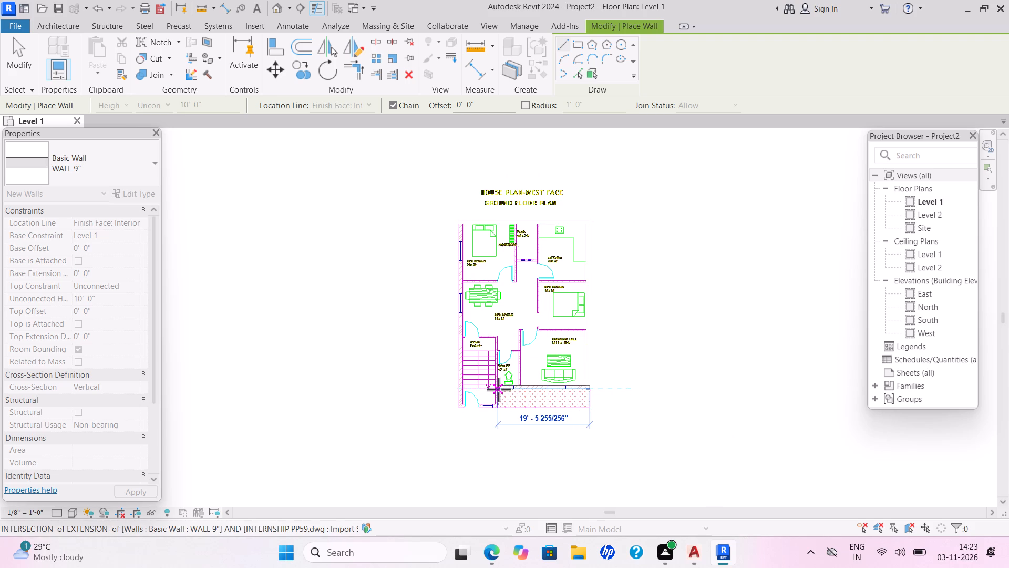
pyautogui.scroll(-2, 506, 387)
pyautogui.scroll(6, 506, 387)
pyautogui.middleClick(504, 383)
pyautogui.scroll(-1, 504, 383)
pyautogui.scroll(1, 504, 383)
pyautogui.scroll(-1, 504, 383)
pyautogui.scroll(1, 504, 383)
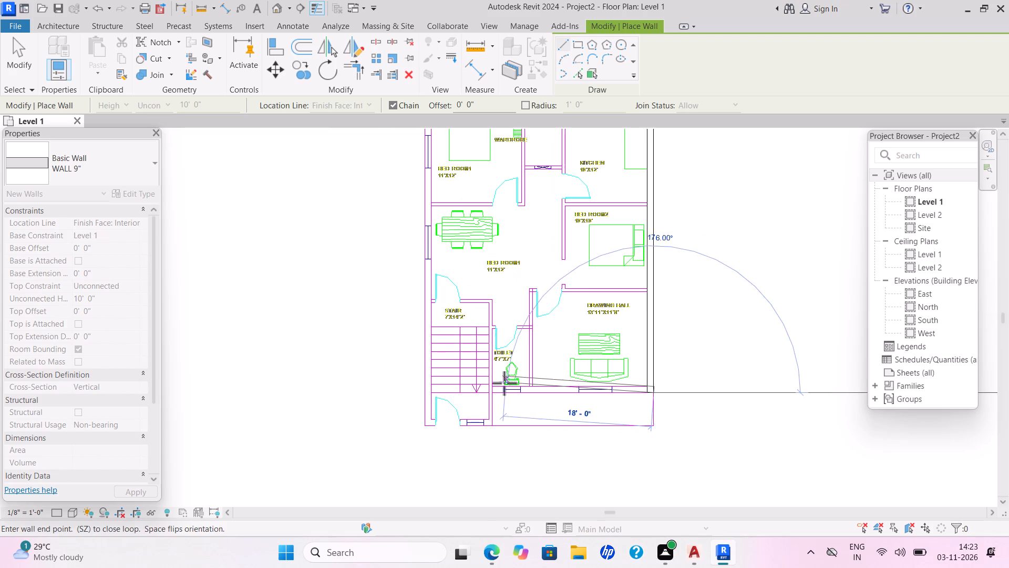
pyautogui.click(491, 392)
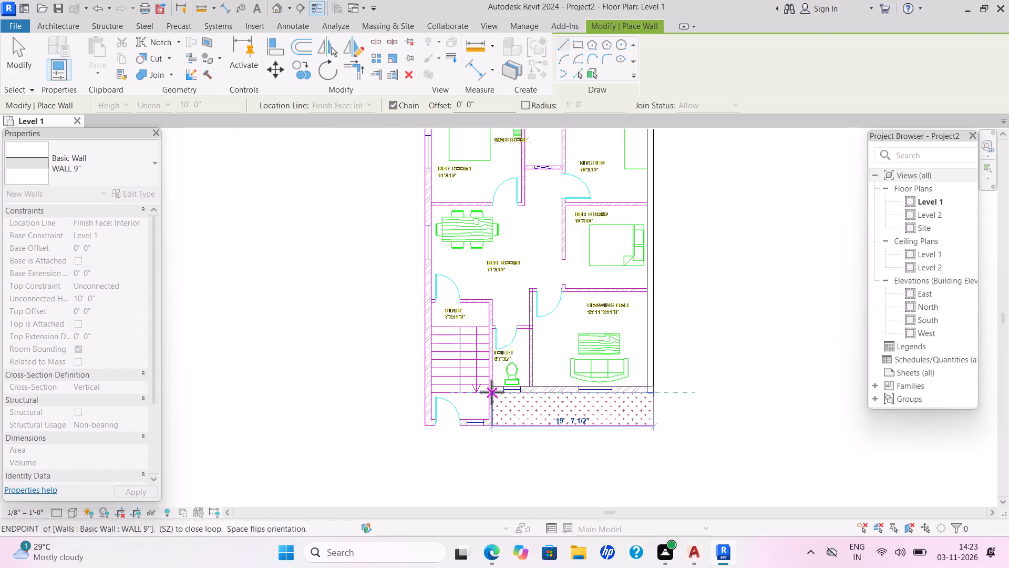
pyautogui.press('Escape')
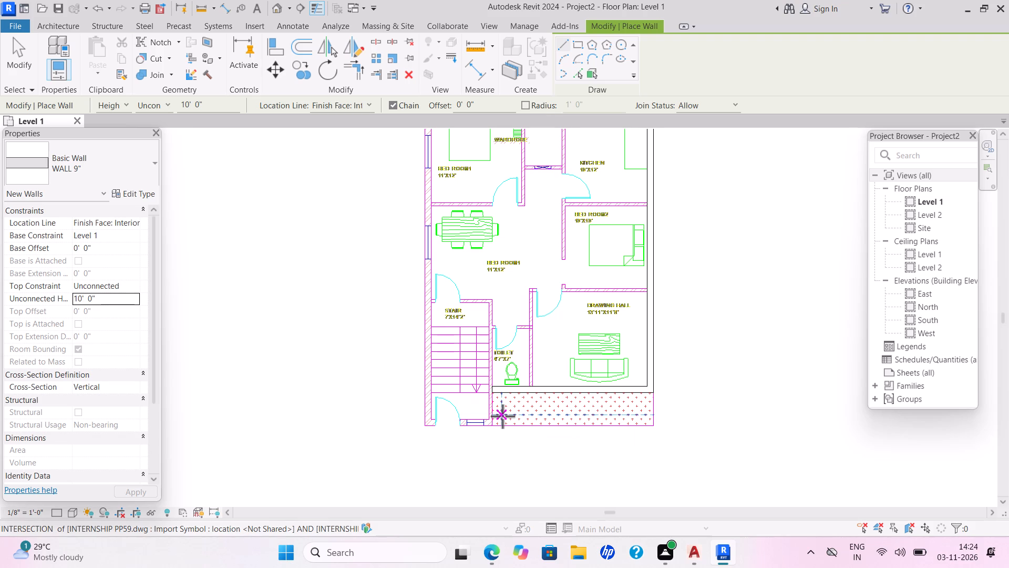
pyautogui.press('Escape')
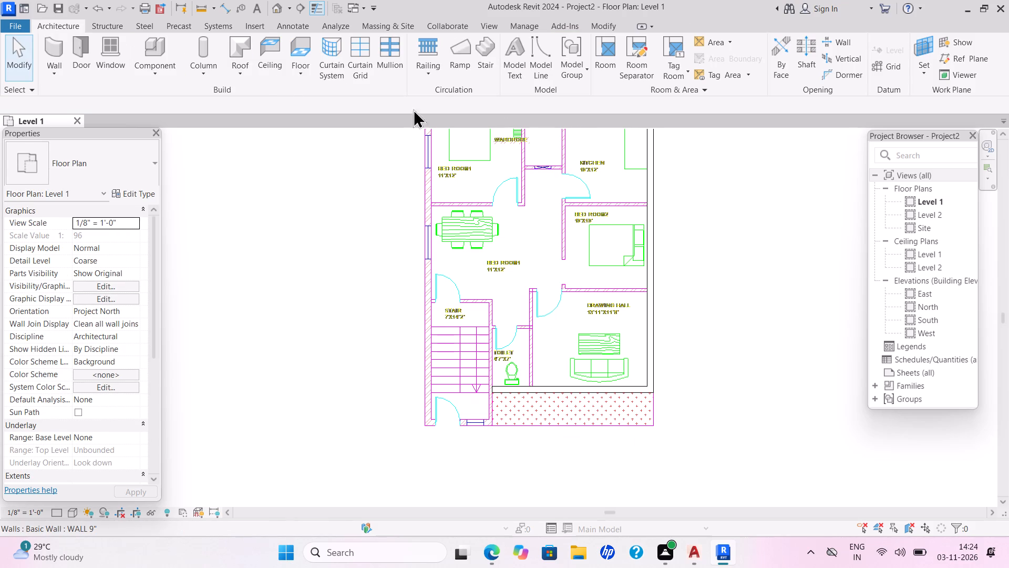
# Draw WALL 9" walls along the stair entrance's lower edge and up the stair and bedroom side to the plan's upper corner.
pyautogui.click(65, 74)
pyautogui.click(70, 95)
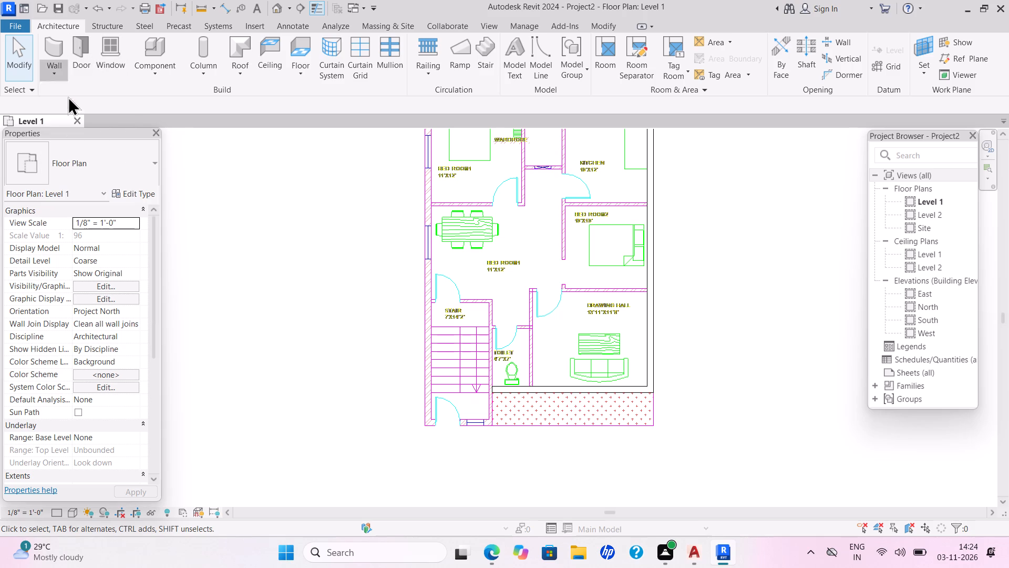
pyautogui.click(493, 428)
pyautogui.press('space')
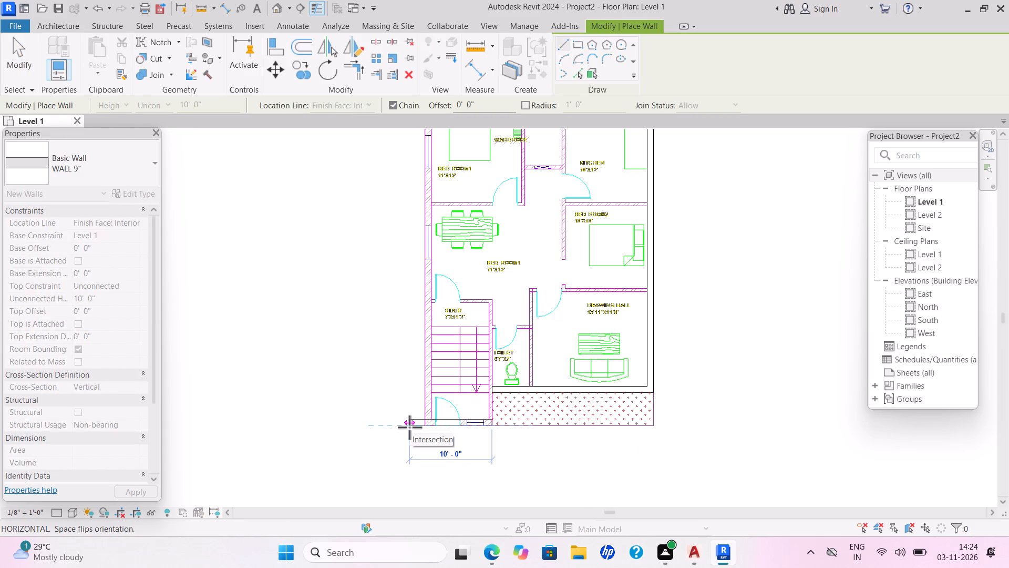
pyautogui.click(421, 425)
pyautogui.scroll(-2, 410, 160)
pyautogui.scroll(1, 410, 159)
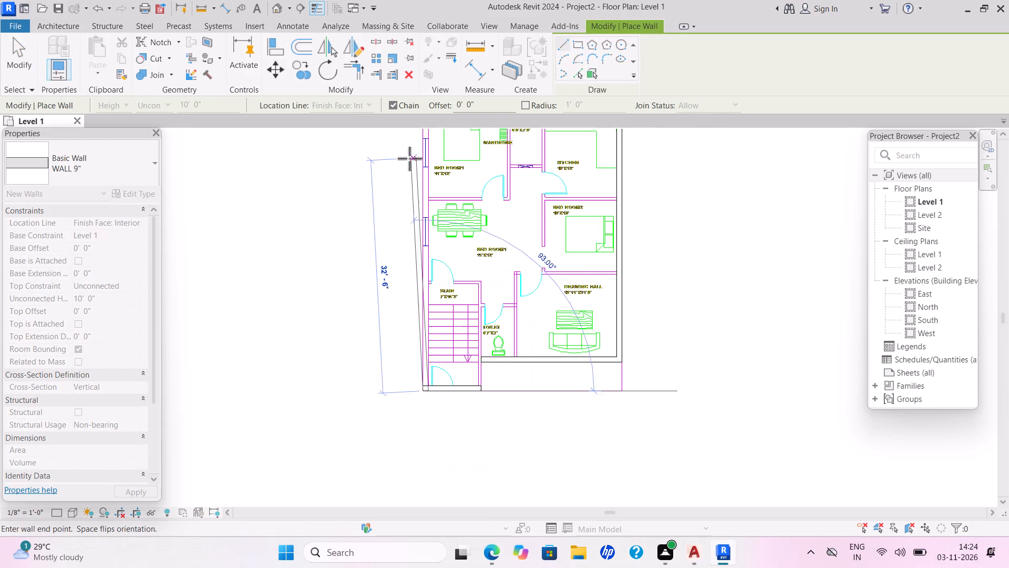
pyautogui.moveTo(421, 145); pyautogui.dragTo(442, 293, button='middle')
pyautogui.scroll(1, 421, 146)
pyautogui.click(442, 244)
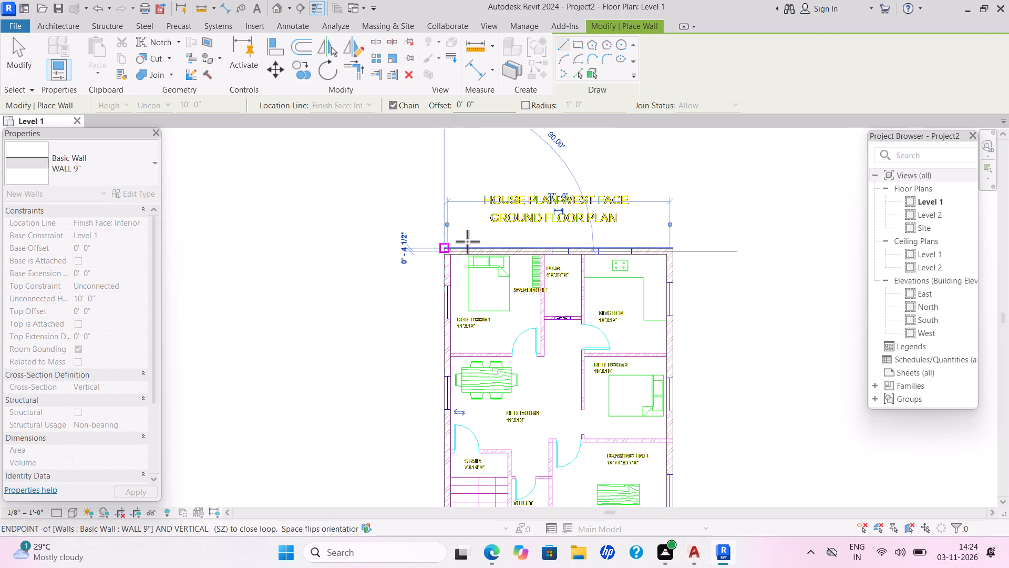
pyautogui.press('Escape')
pyautogui.scroll(-1, 538, 262)
pyautogui.moveTo(534, 262); pyautogui.dragTo(534, 145, button='middle')
pyautogui.scroll(1, 534, 143)
pyautogui.press('Escape')
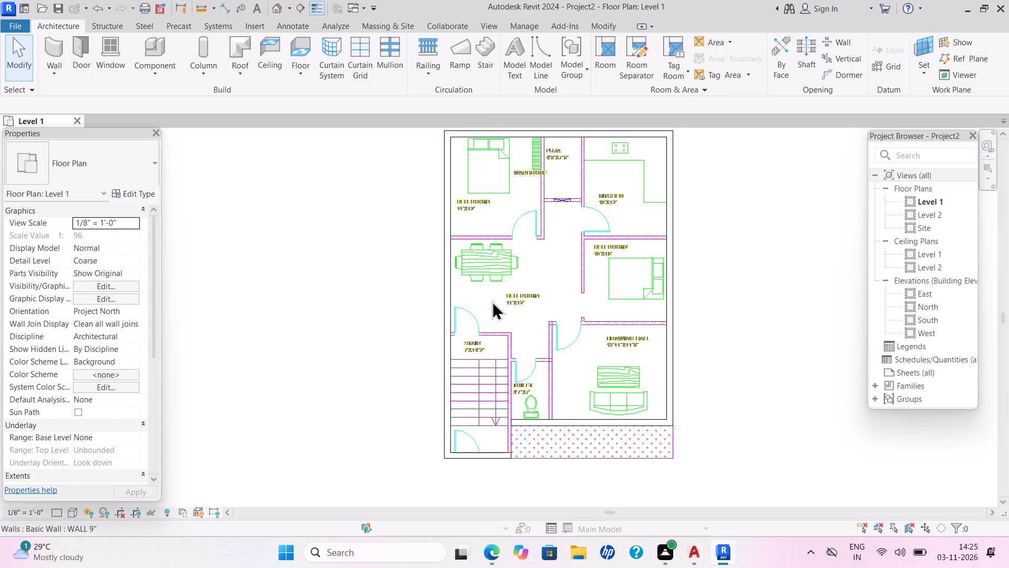
# Start a stair and place a U-shape winder run over the drawing hall end of the porch, rotated so its winders face outward.
pyautogui.click(480, 62)
pyautogui.click(642, 57)
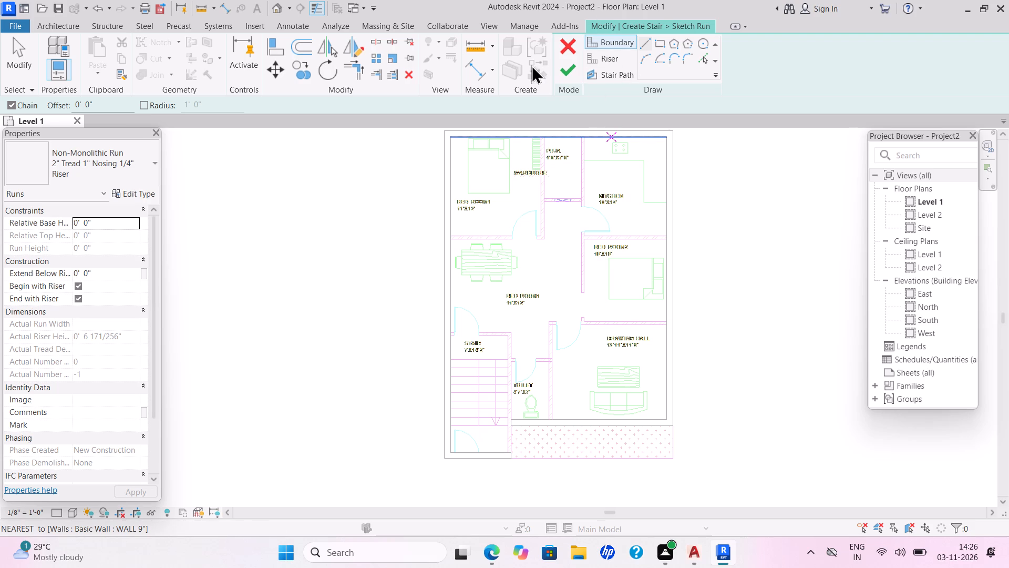
pyautogui.click(573, 44)
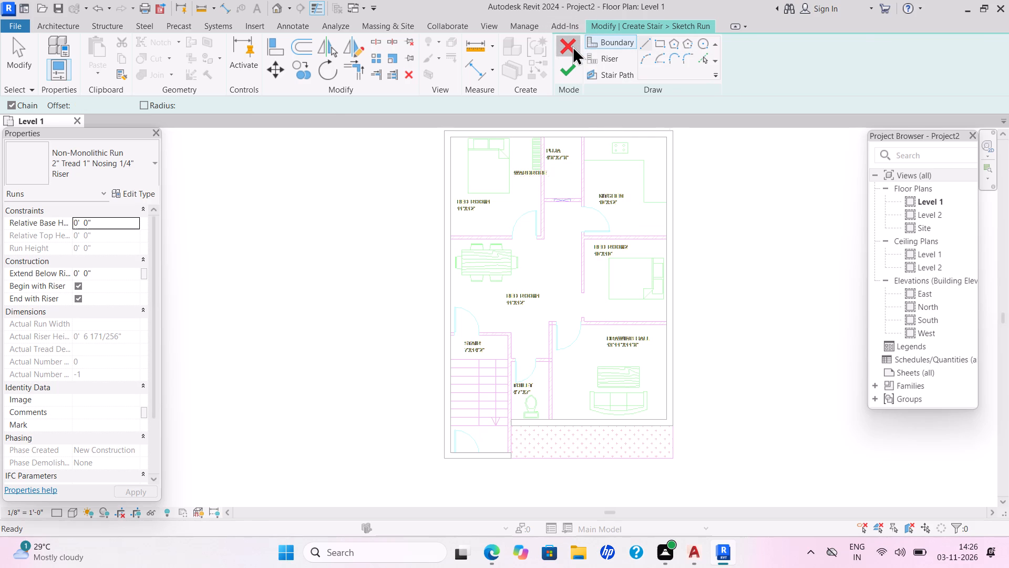
pyautogui.moveTo(692, 41); pyautogui.dragTo(689, 46)
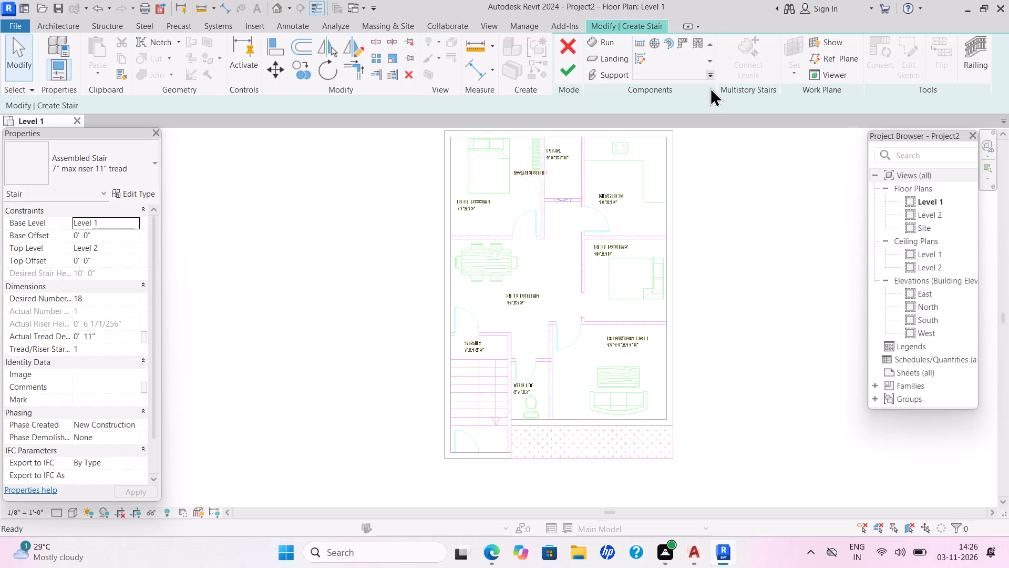
pyautogui.doubleClick(698, 46)
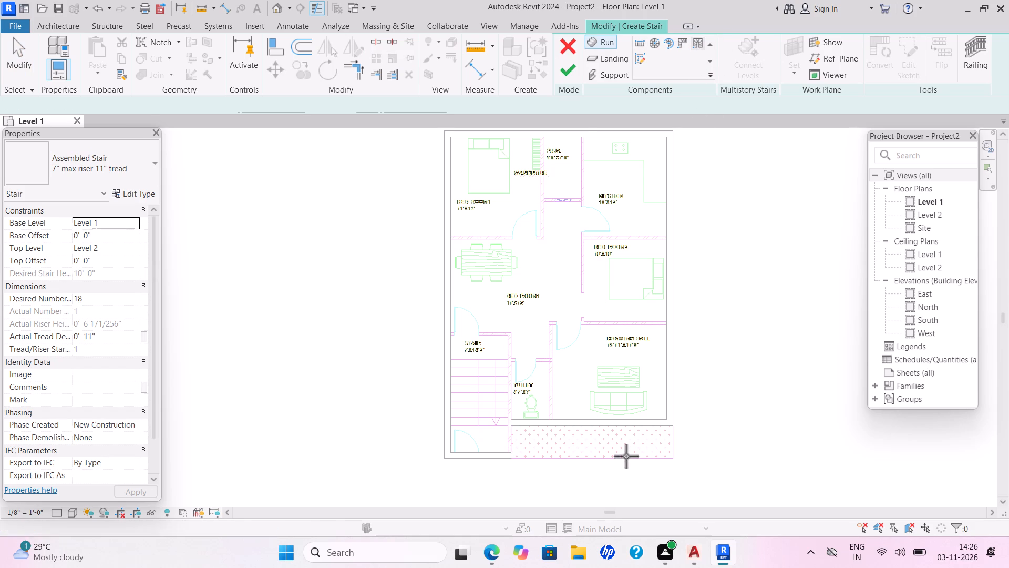
pyautogui.scroll(-1, 632, 451)
pyautogui.moveTo(628, 446); pyautogui.dragTo(518, 307, button='middle')
pyautogui.scroll(-2, 520, 309)
pyautogui.press('space')
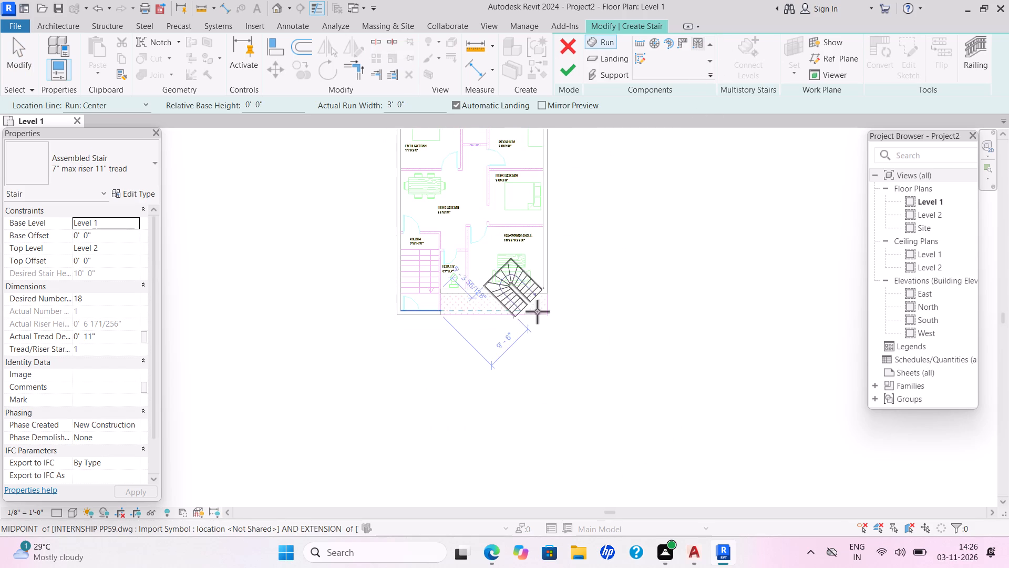
pyautogui.press('space')
pyautogui.press('space')
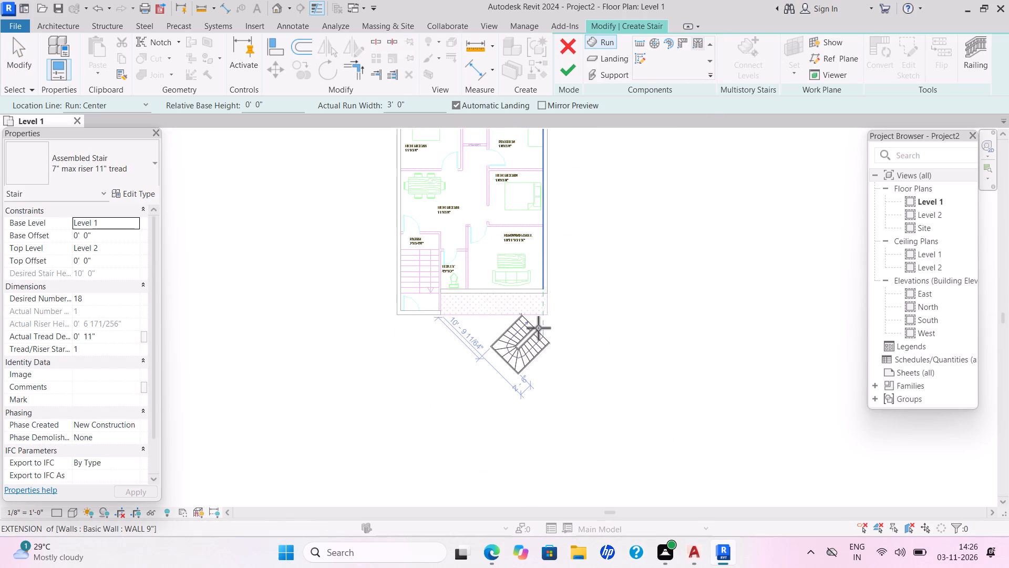
pyautogui.press('space')
pyautogui.press('space')
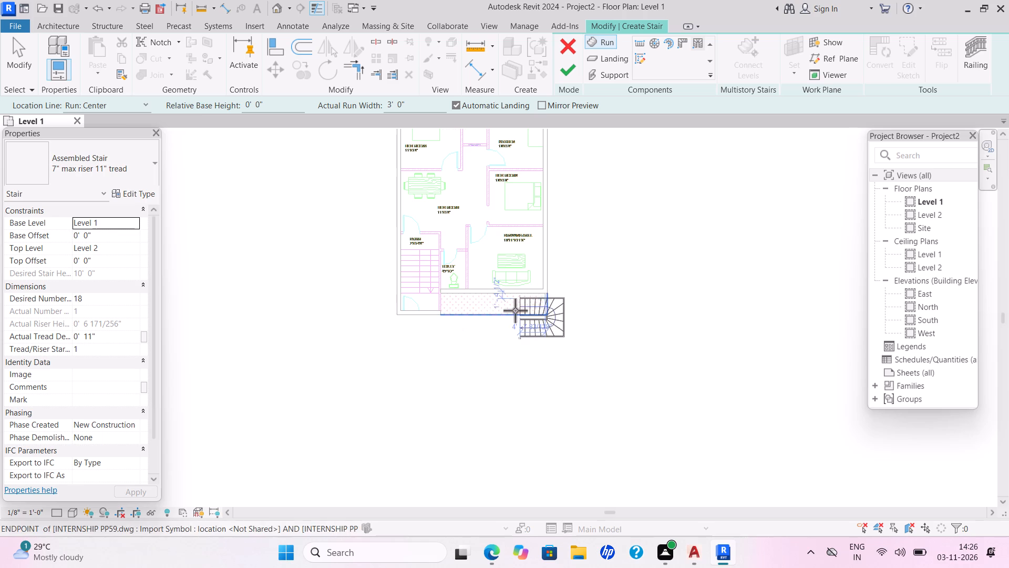
pyautogui.click(501, 307)
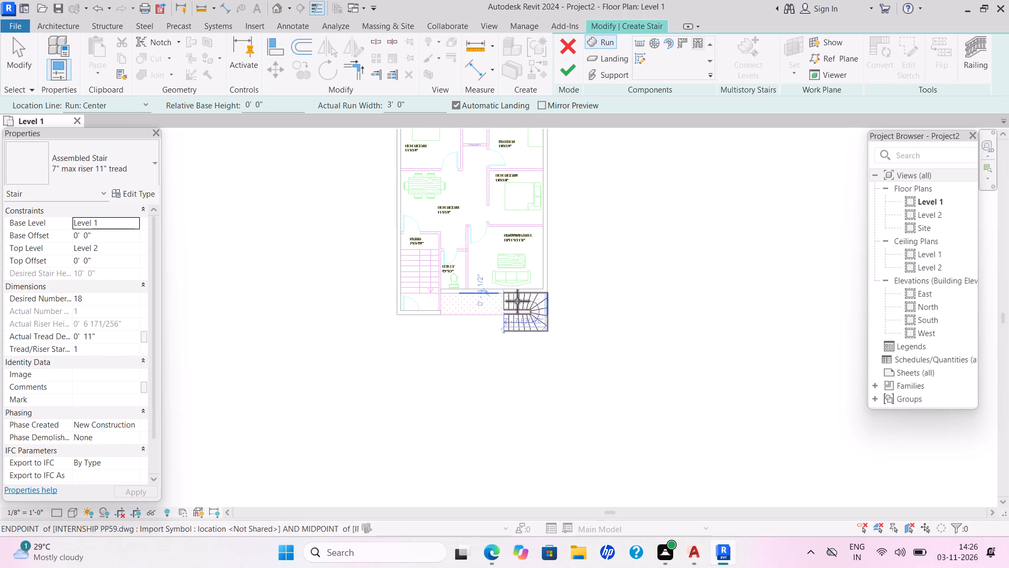
pyautogui.press('Escape')
pyautogui.press('Escape')
pyautogui.press('Escape')
# Nudge the winder run slightly down, away from the drawing hall's outer wall.
pyautogui.click(537, 313)
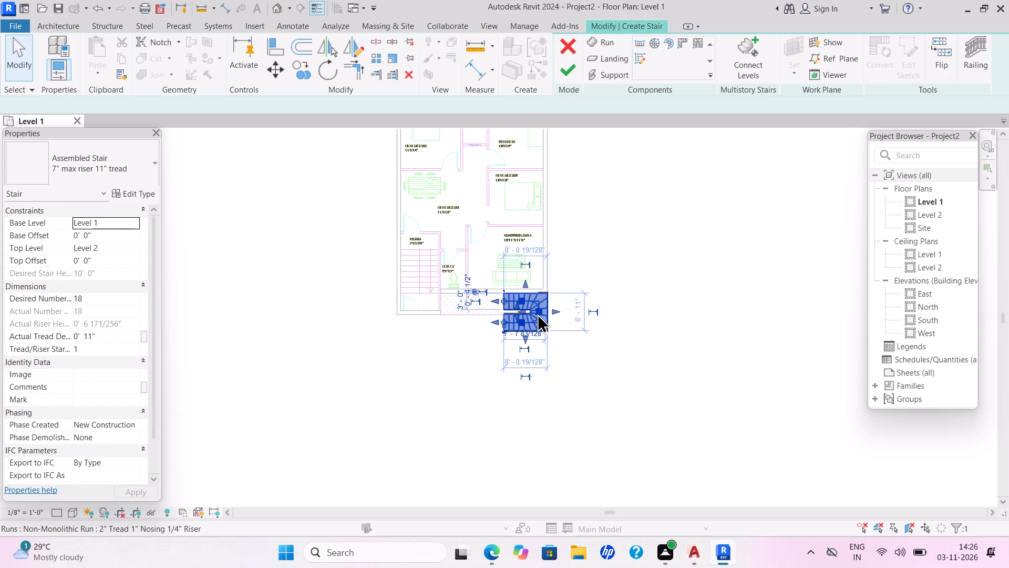
pyautogui.press('Down')
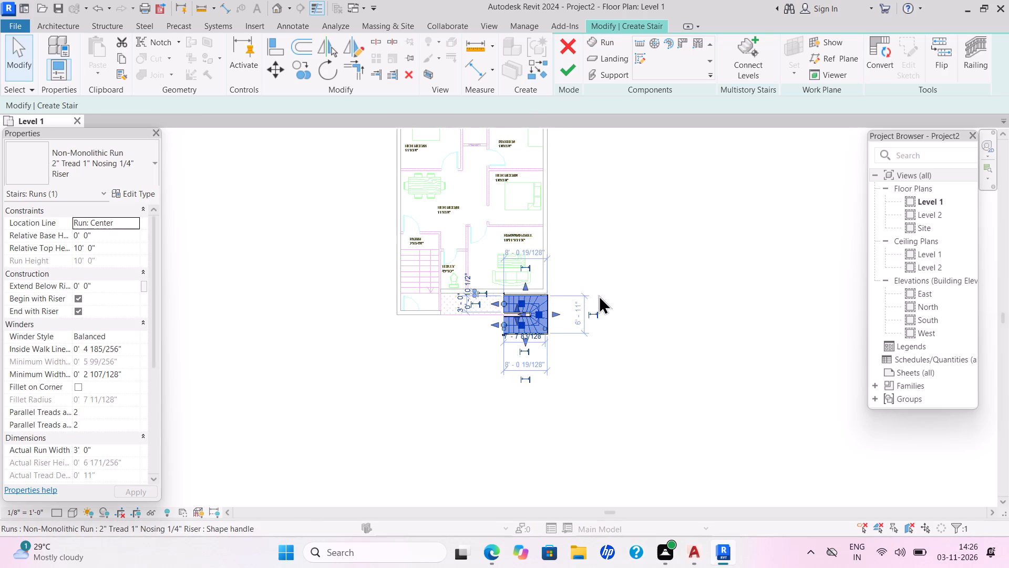
pyautogui.press('Escape')
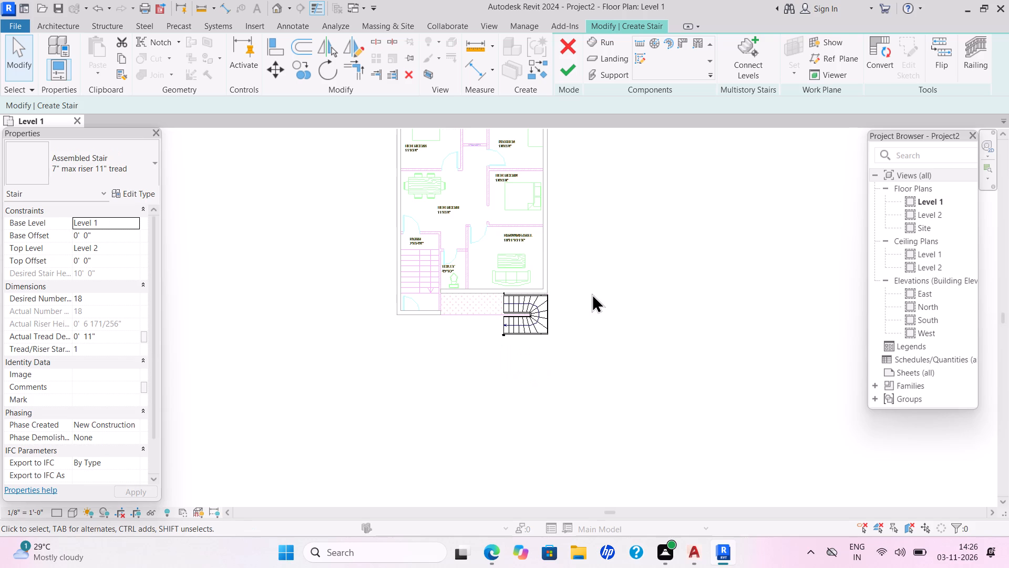
pyautogui.press('Left')
pyautogui.press('Escape')
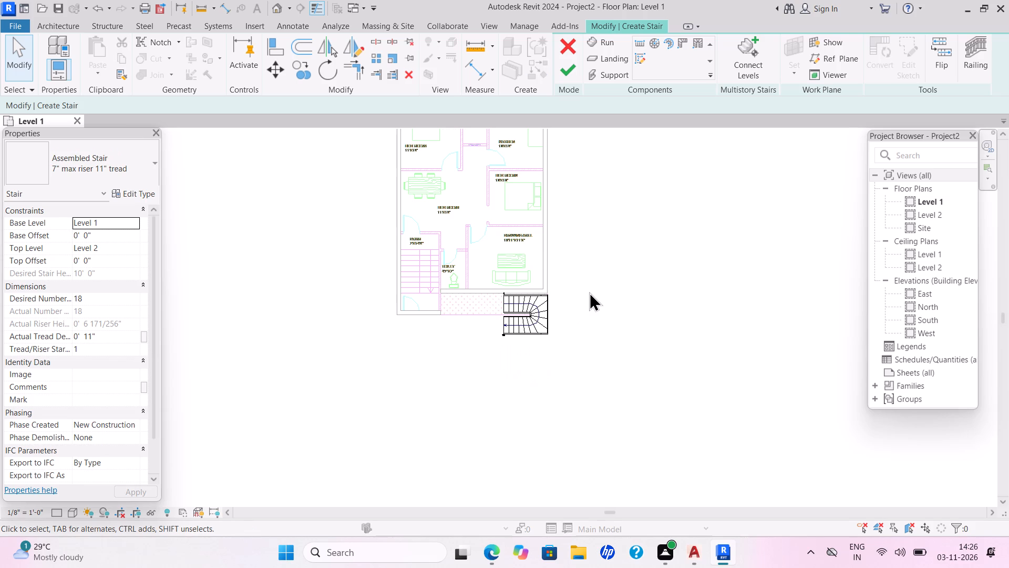
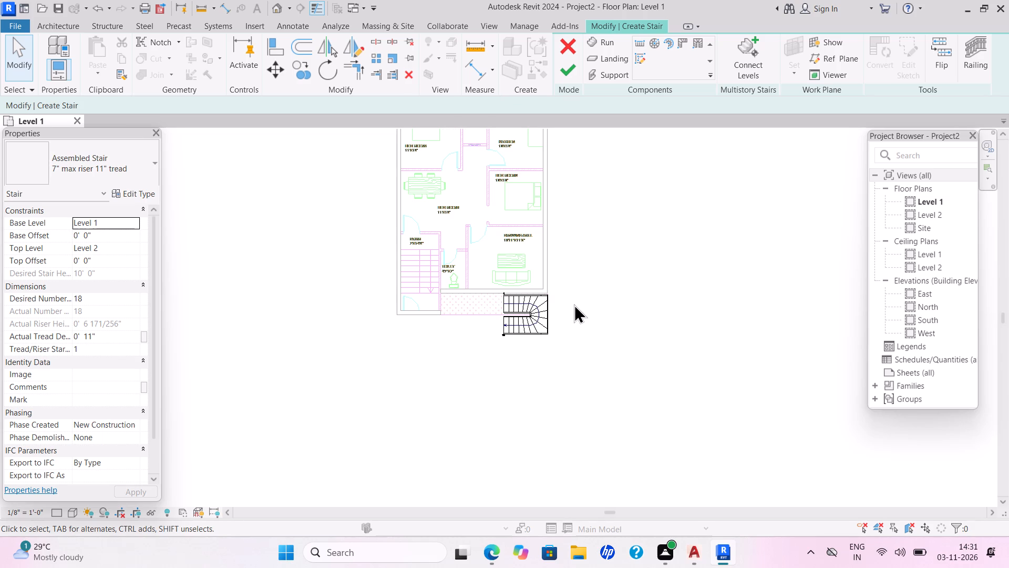
# Finish the U-shape winder stair and leave stair editing.
pyautogui.scroll(1, 574, 304)
pyautogui.moveTo(511, 264); pyautogui.dragTo(493, 356, button='middle')
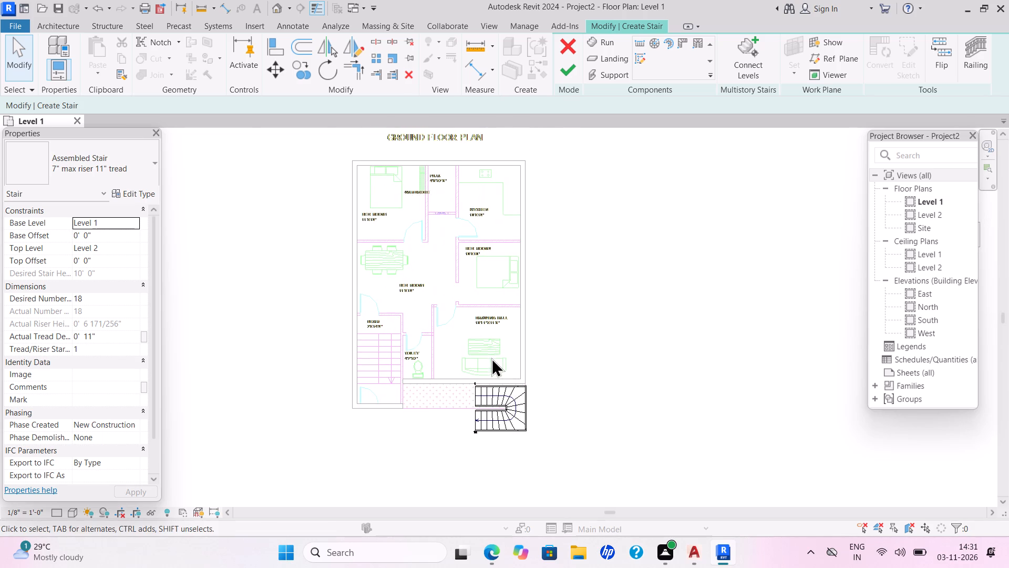
pyautogui.click(571, 69)
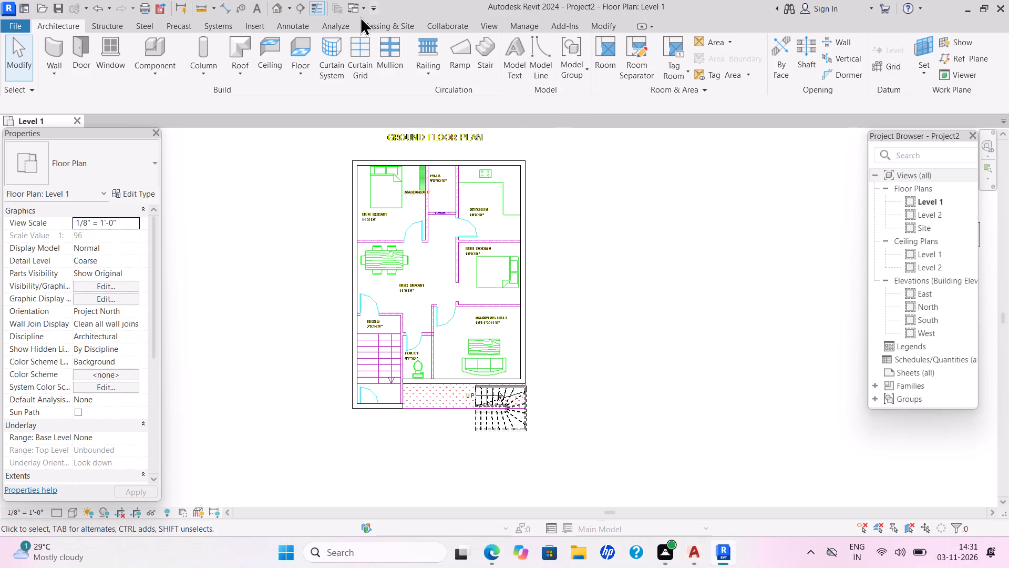
# Open the default 3D view of the model and set its visual style to Shaded.
pyautogui.click(278, 8)
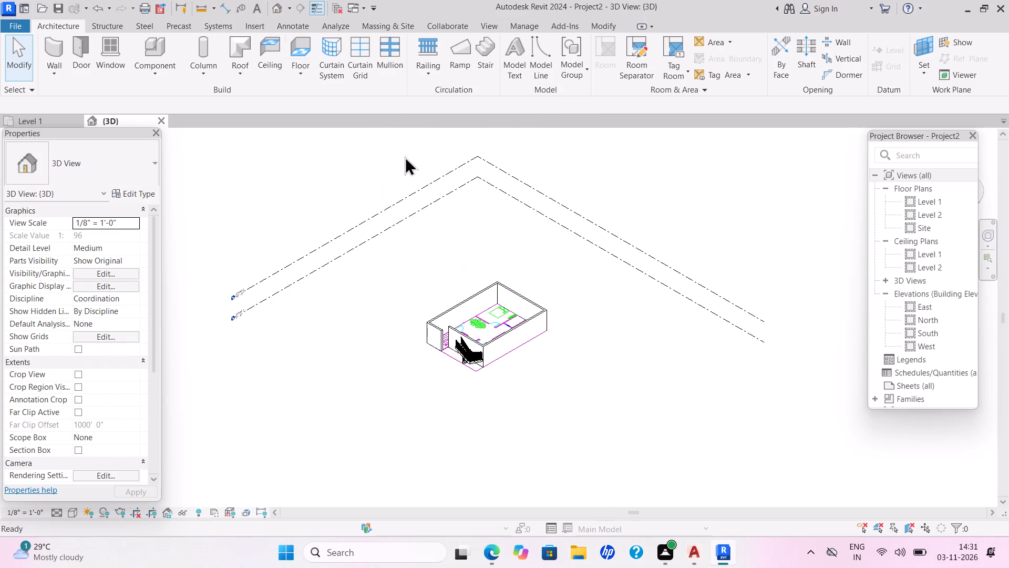
pyautogui.click(73, 514)
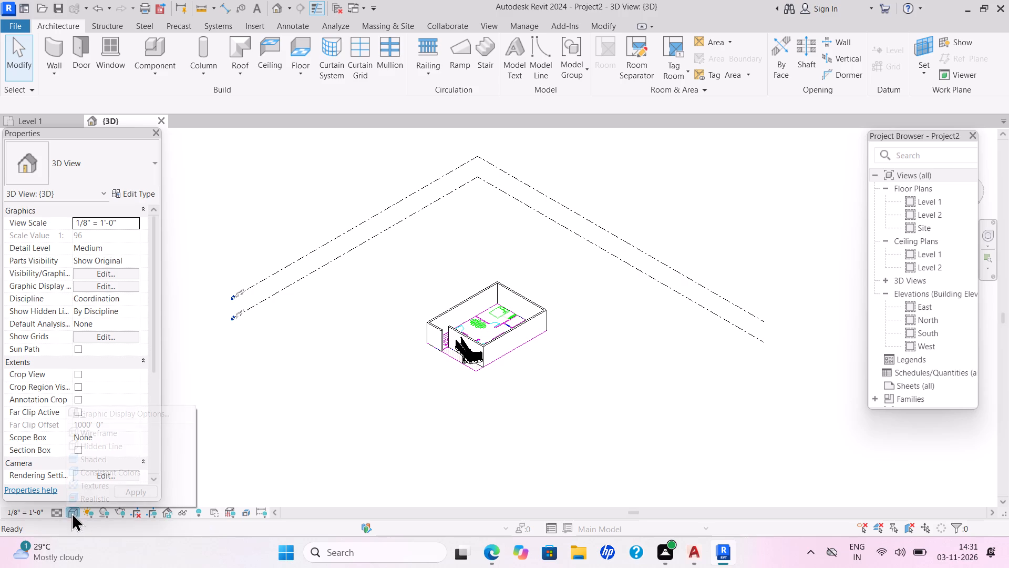
pyautogui.click(94, 462)
pyautogui.scroll(-2, 449, 343)
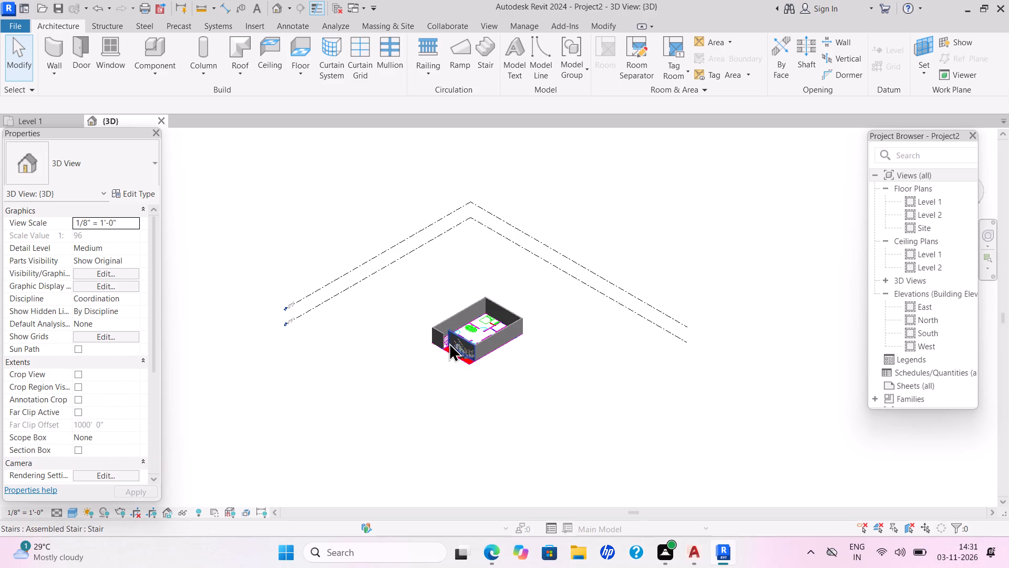
# In the Level 1 plan, select the winder stair and flip its up direction.
pyautogui.click(57, 118)
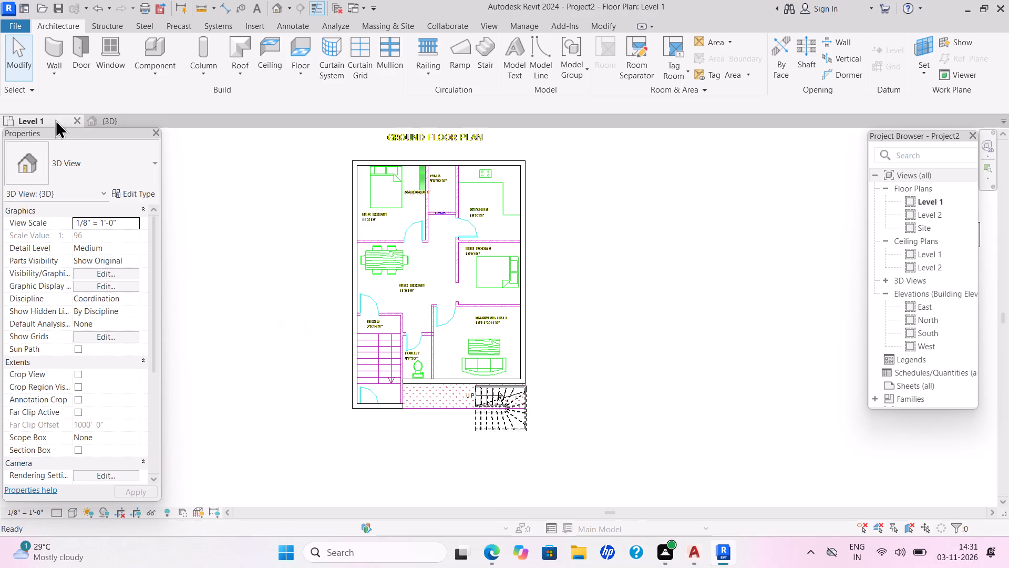
pyautogui.click(498, 409)
pyautogui.click(501, 422)
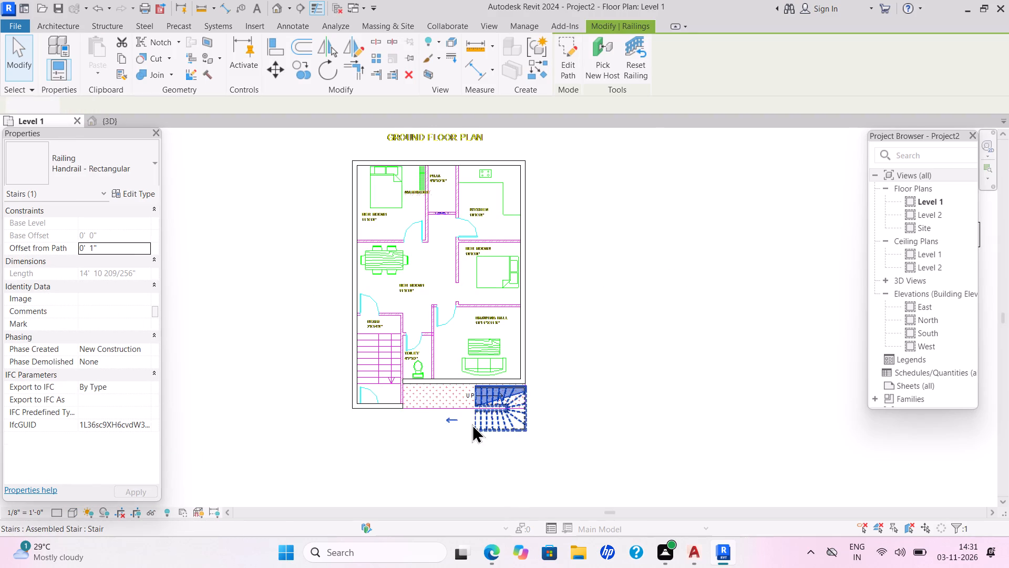
pyautogui.moveTo(451, 419); pyautogui.dragTo(425, 417)
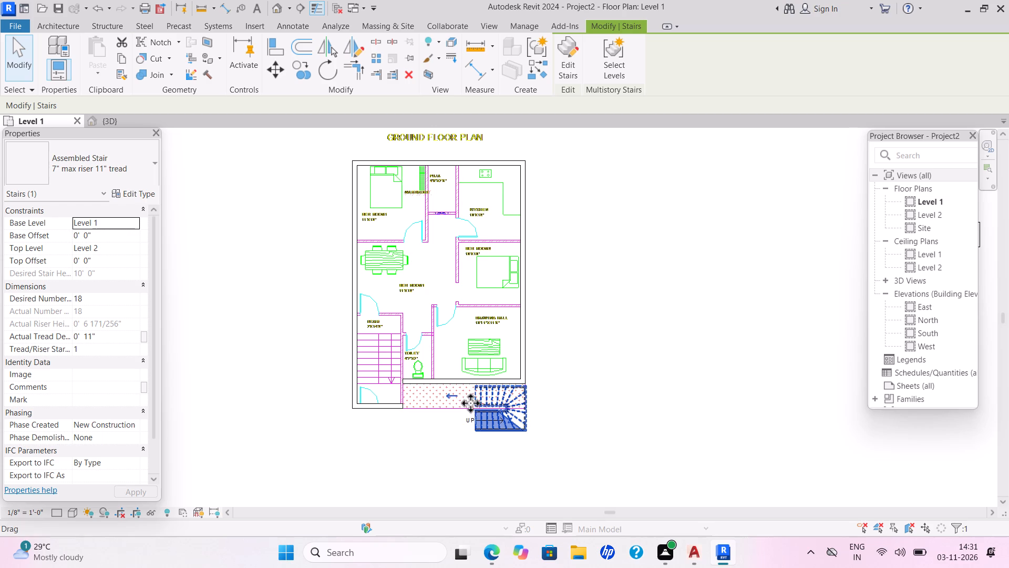
# Move the stair's UP label clear of the run, to the open area below the porch.
pyautogui.moveTo(465, 413); pyautogui.dragTo(460, 416)
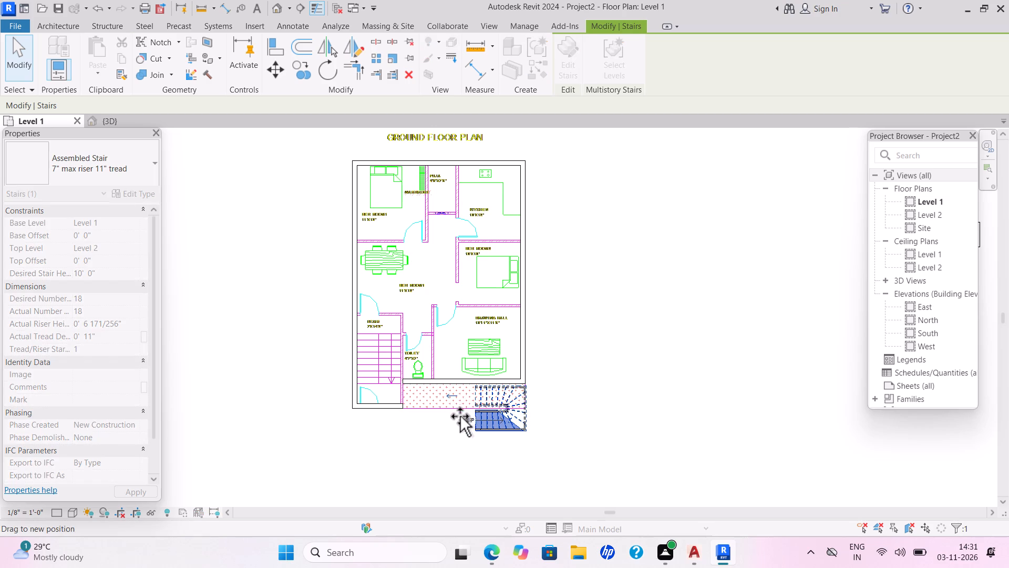
pyautogui.moveTo(460, 416); pyautogui.dragTo(426, 419)
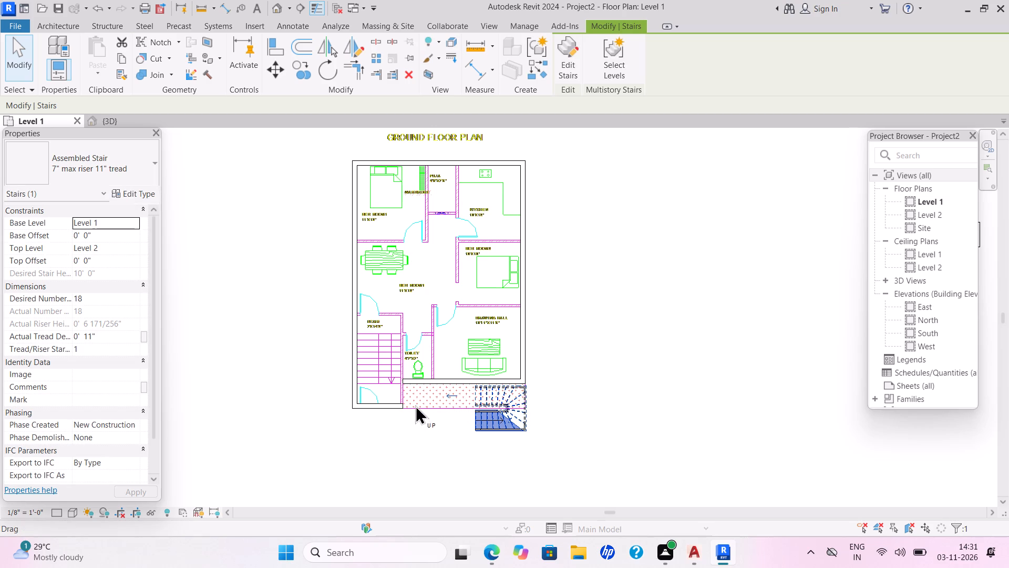
# Examine the flipped stair against the outer walls in the 3D view, then return to the Level 1 plan.
pyautogui.click(128, 121)
pyautogui.scroll(-2, 494, 340)
pyautogui.scroll(1, 493, 339)
pyautogui.scroll(-1, 493, 334)
pyautogui.scroll(1, 493, 334)
pyautogui.scroll(-1, 493, 333)
pyautogui.scroll(1, 493, 333)
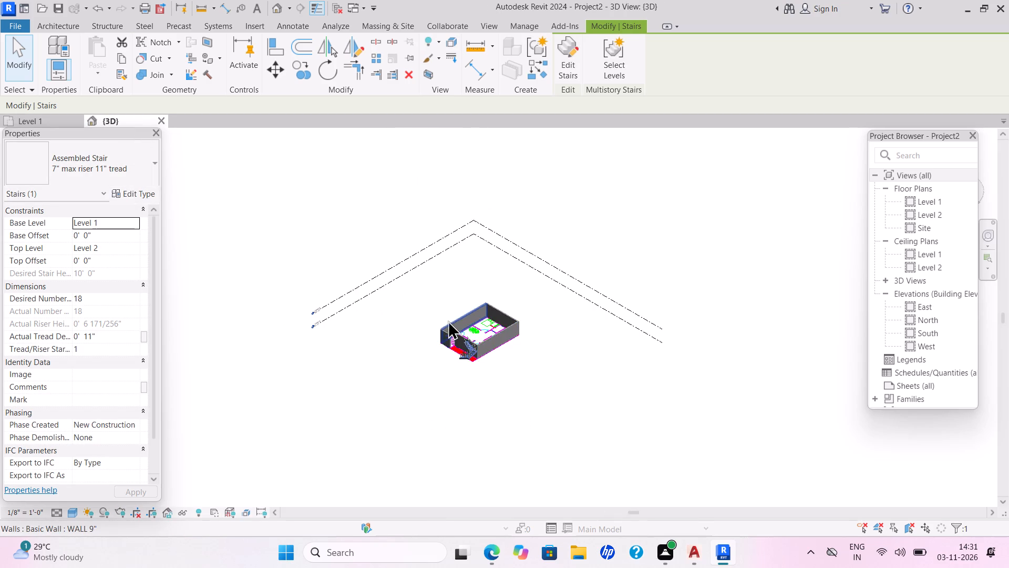
pyautogui.scroll(-2, 520, 326)
pyautogui.scroll(2, 520, 324)
pyautogui.scroll(-1, 520, 323)
pyautogui.scroll(2, 520, 322)
pyautogui.scroll(-1, 519, 321)
pyautogui.scroll(1, 517, 319)
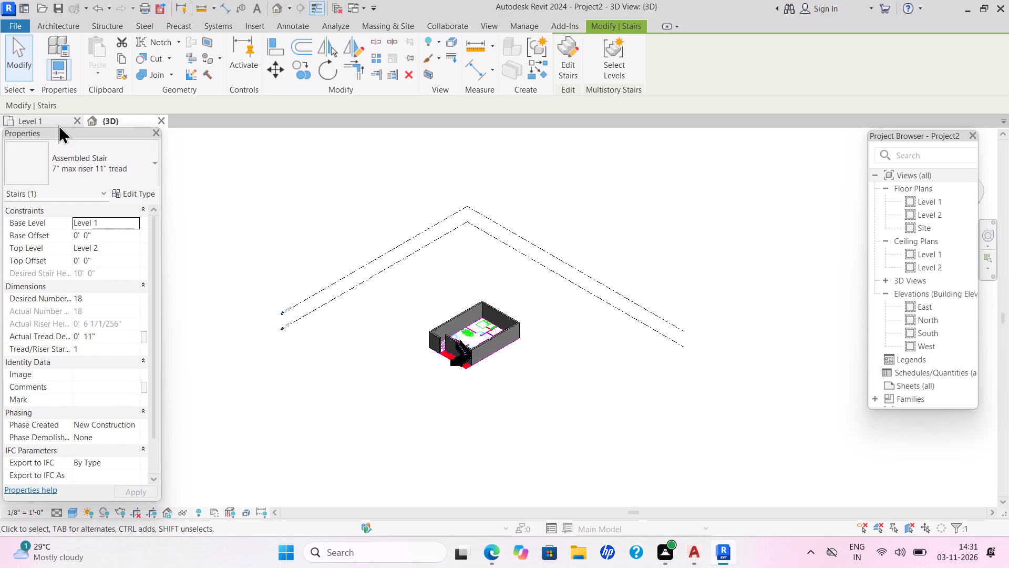
pyautogui.click(58, 125)
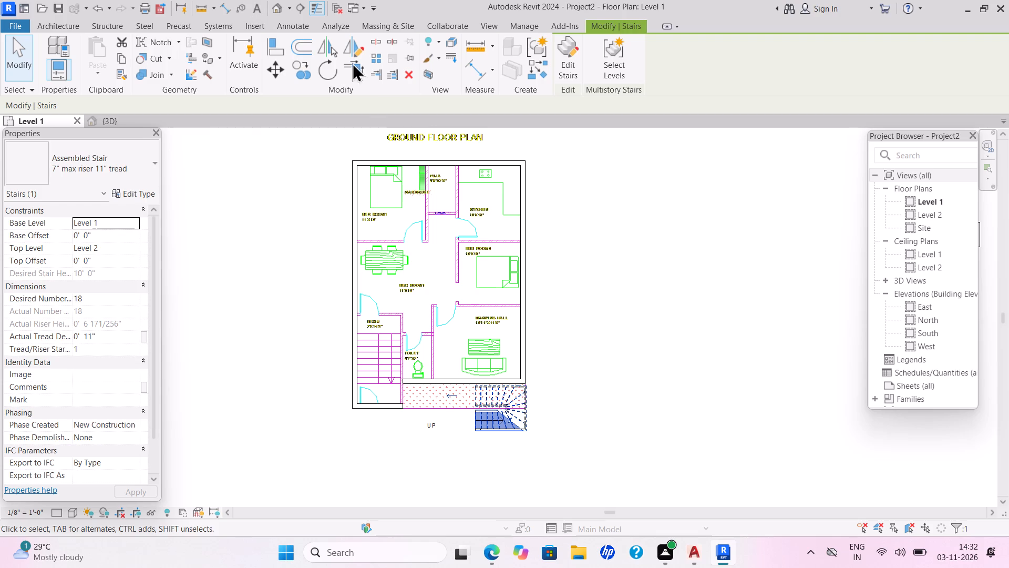
pyautogui.press('Escape')
# Start an architectural wall and duplicate the Generic - 5" type as a new type named WALL 4.5".
pyautogui.click(50, 76)
pyautogui.click(76, 90)
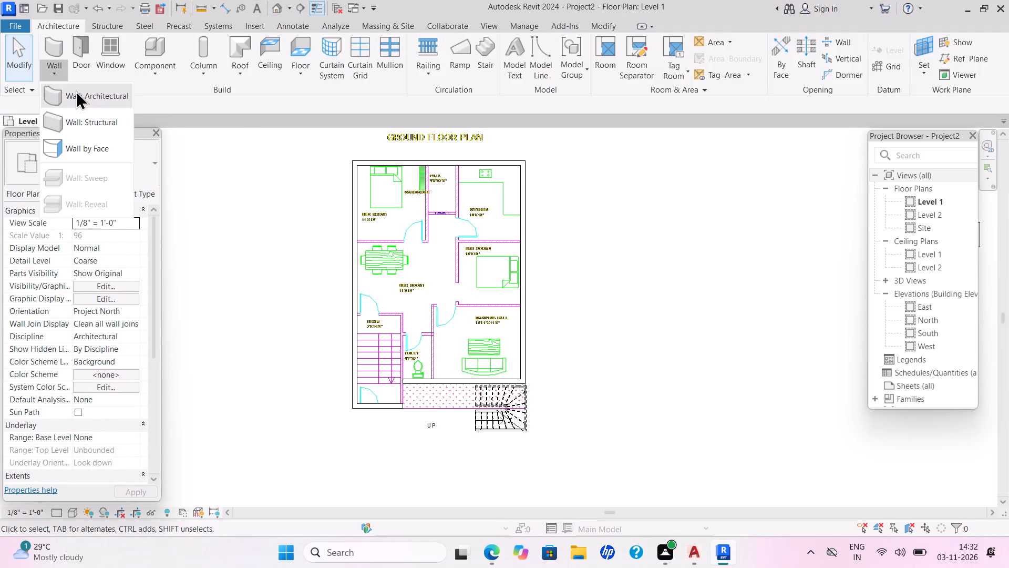
pyautogui.click(149, 167)
pyautogui.scroll(3, 91, 338)
pyautogui.scroll(-1, 91, 337)
pyautogui.scroll(1, 91, 337)
pyautogui.scroll(-3, 91, 337)
pyautogui.scroll(1, 91, 335)
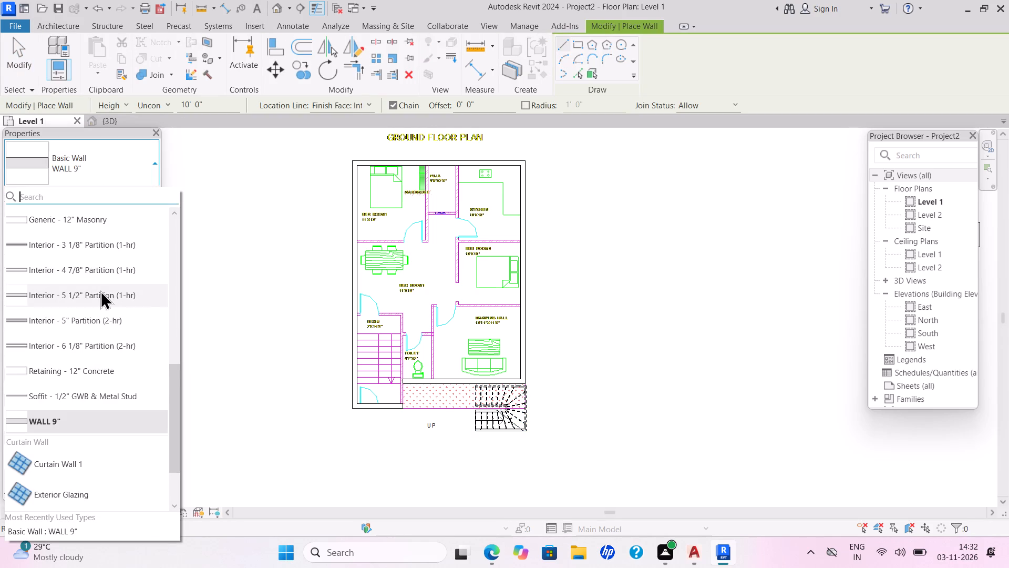
pyautogui.scroll(3, 97, 346)
pyautogui.scroll(-1, 97, 346)
pyautogui.scroll(1, 97, 346)
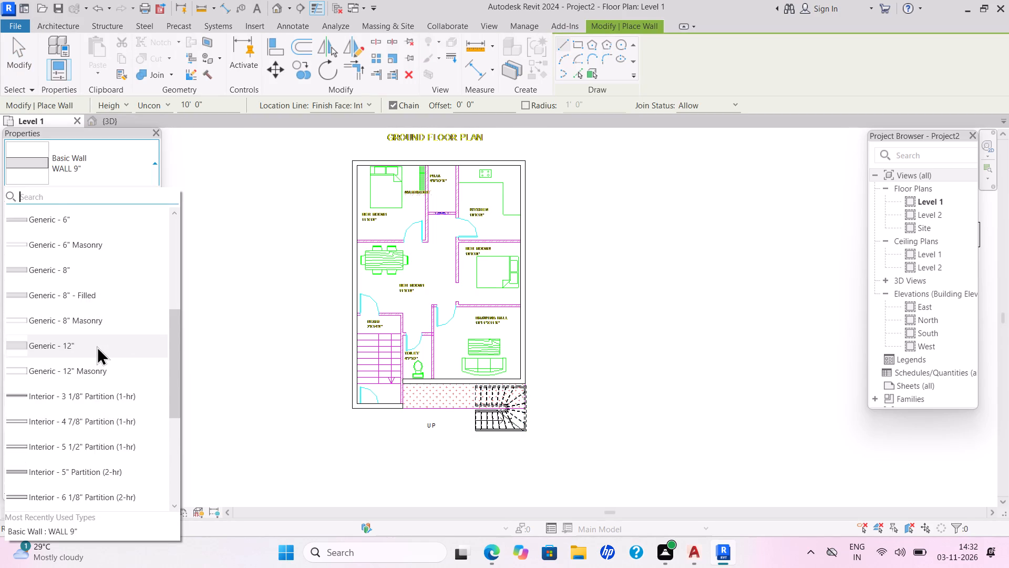
pyautogui.click(91, 269)
pyautogui.click(121, 199)
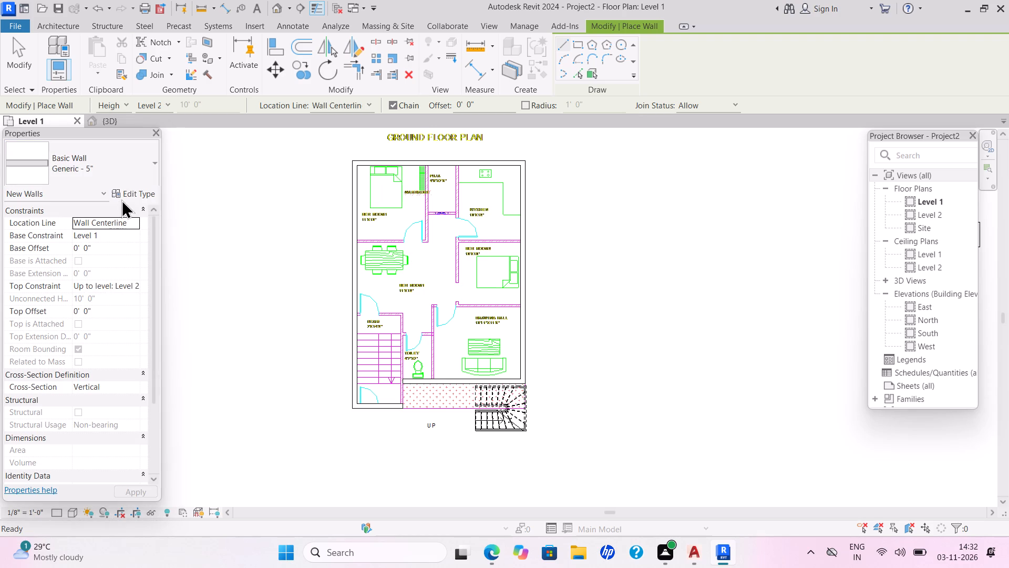
pyautogui.click(860, 121)
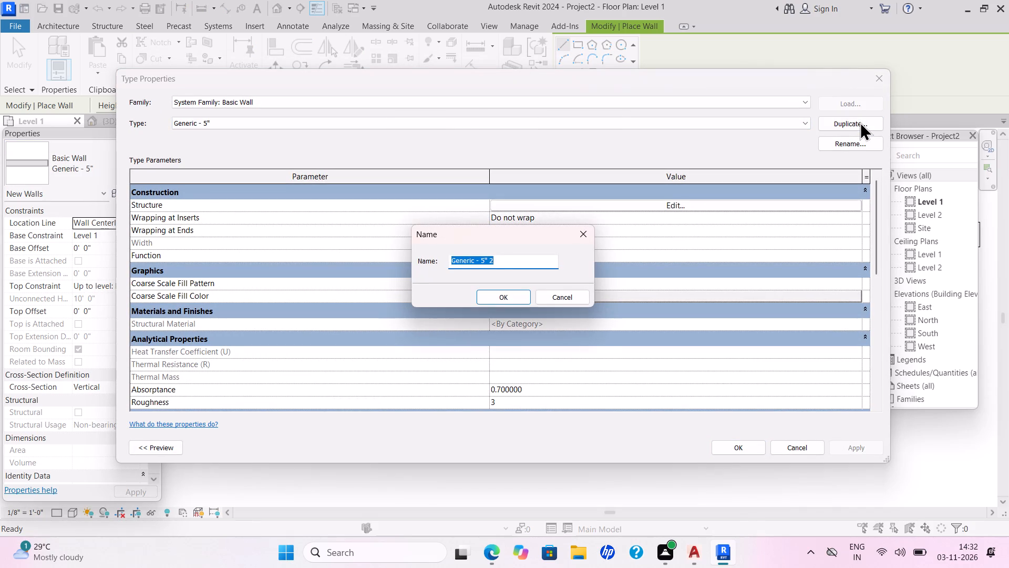
pyautogui.press('BackSpace')
pyautogui.write('WALL 4.5"')
pyautogui.press('Return')
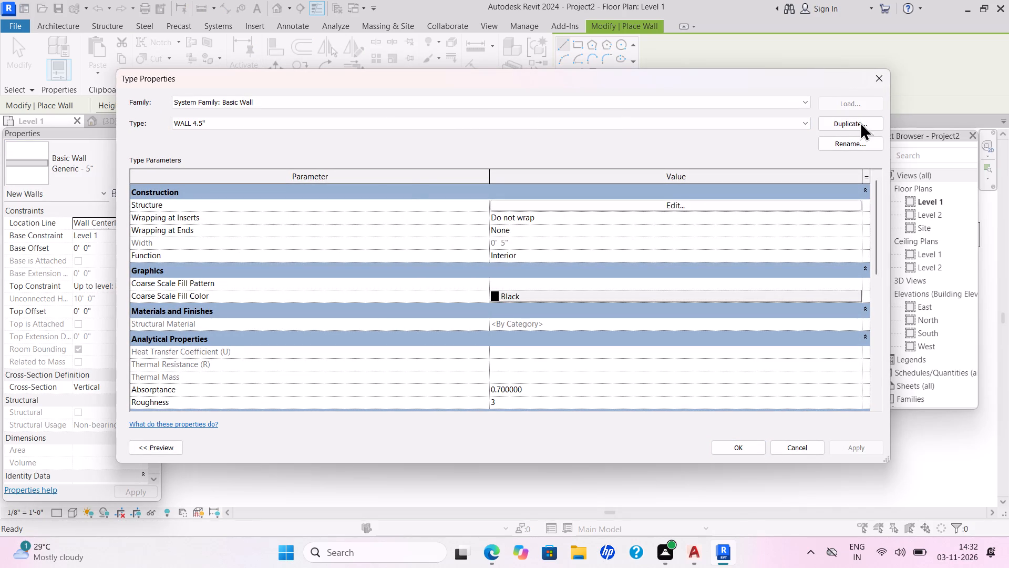
# Set the structure layer thickness of WALL 4.5" to 4.5" and apply the type changes.
pyautogui.click(679, 207)
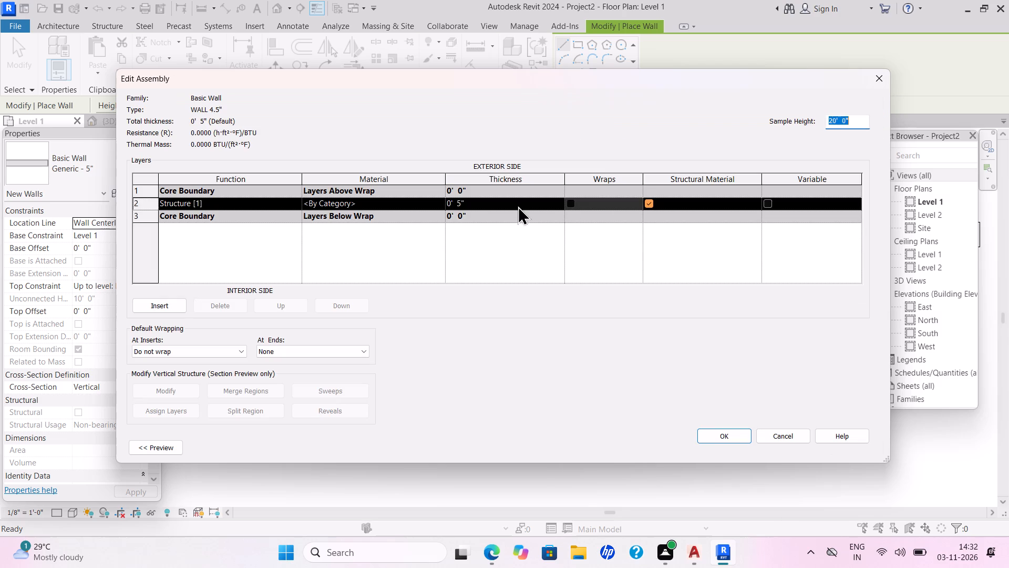
pyautogui.moveTo(506, 205); pyautogui.dragTo(497, 216)
pyautogui.press('BackSpace')
pyautogui.press('4')
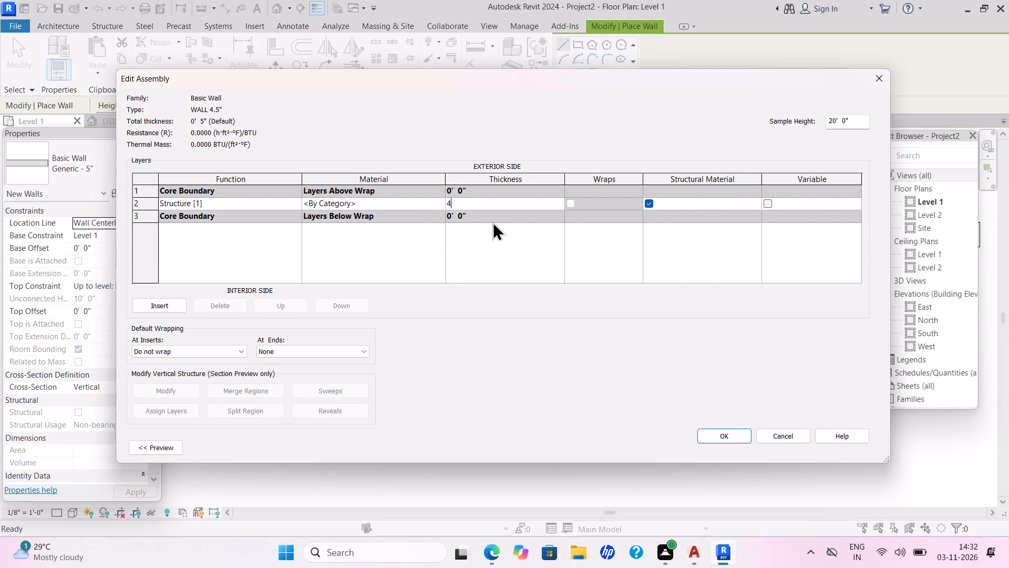
pyautogui.write('.5"')
pyautogui.press('Return')
pyautogui.click(737, 431)
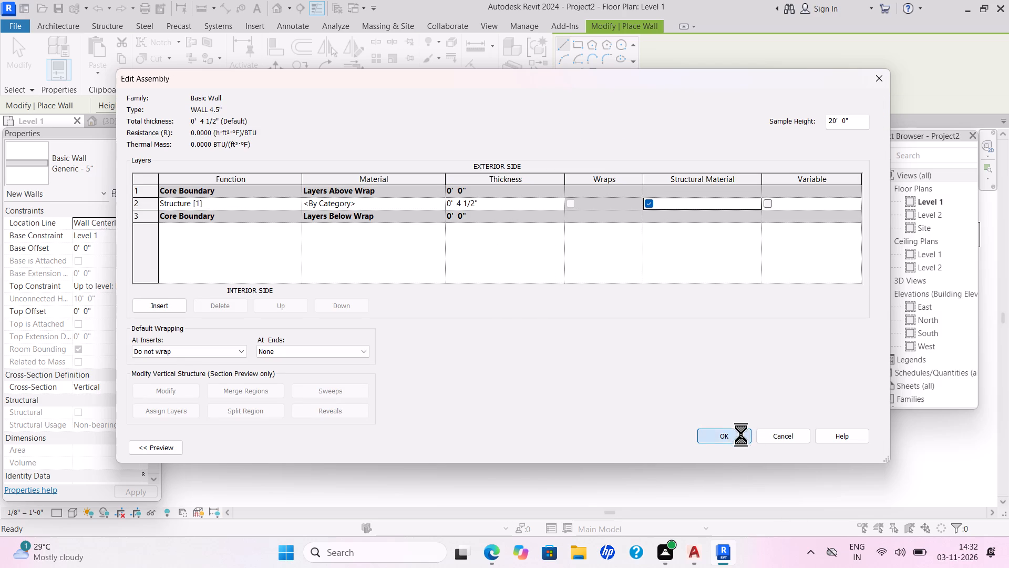
pyautogui.click(851, 441)
pyautogui.click(741, 450)
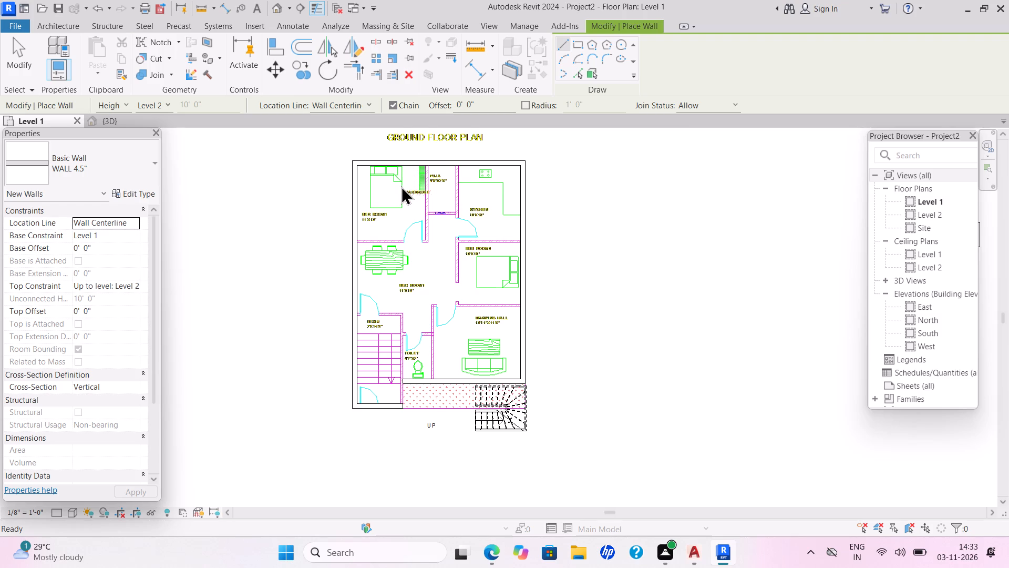
# Set the new wall's location line to Finish Face: Interior and its top constraint to Unconnected.
pyautogui.click(136, 216)
pyautogui.click(154, 210)
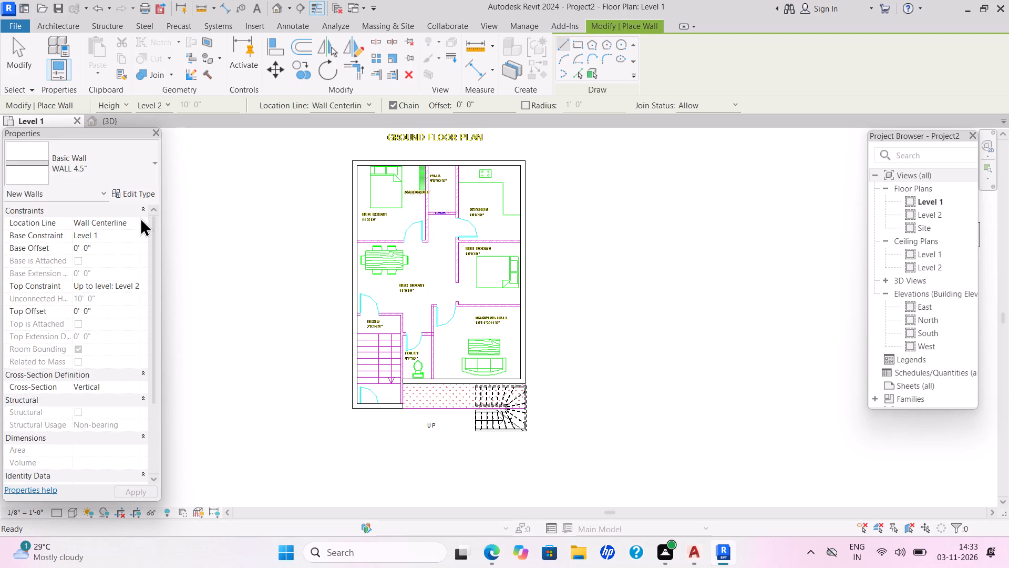
pyautogui.click(136, 220)
pyautogui.click(129, 267)
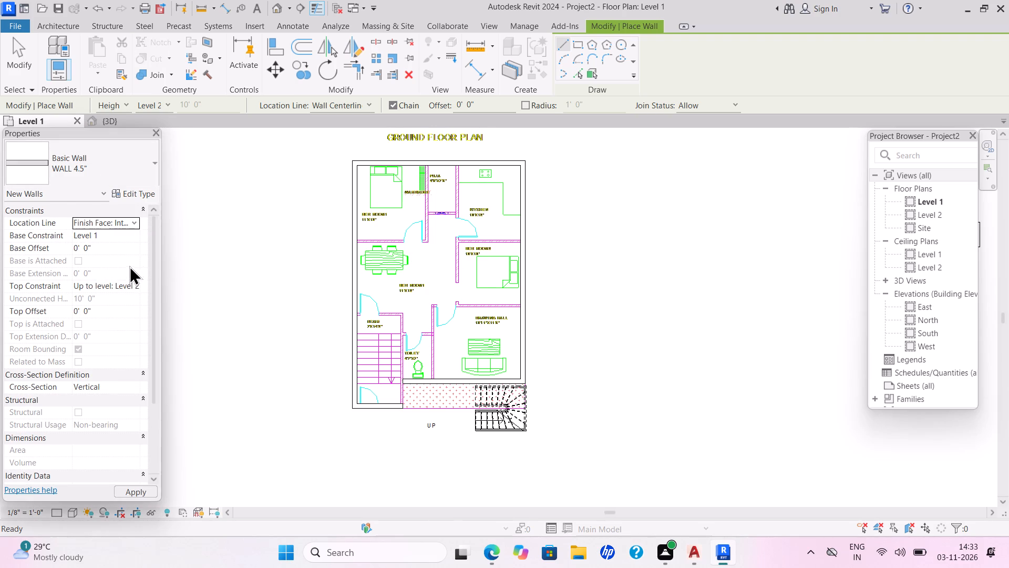
pyautogui.click(140, 282)
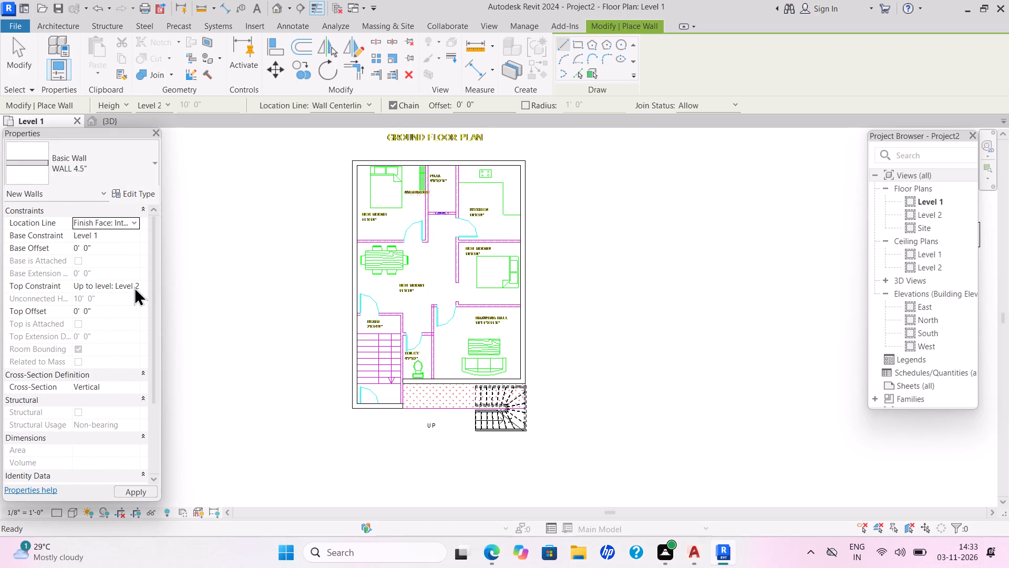
pyautogui.click(133, 287)
pyautogui.click(133, 297)
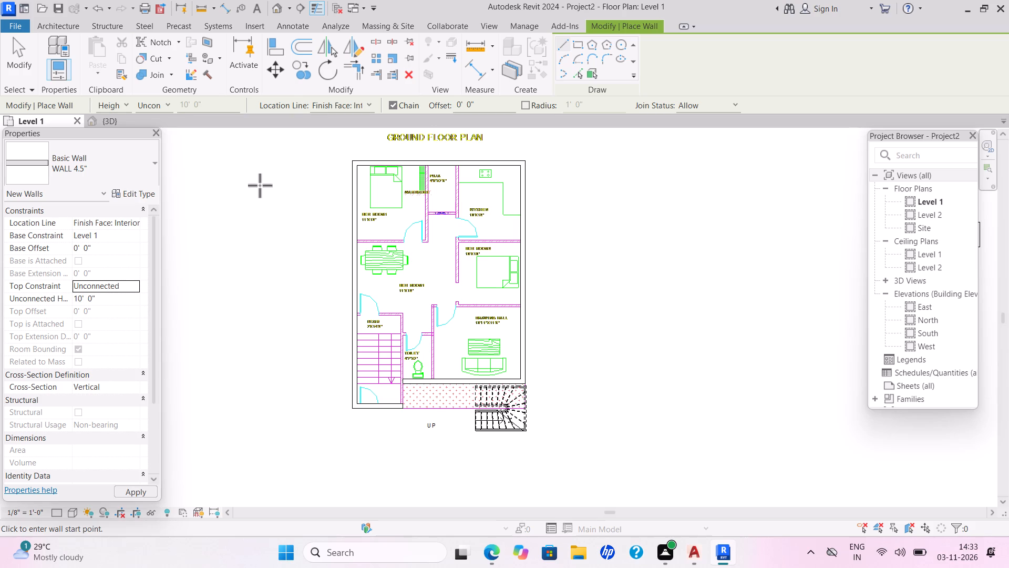
# Draw WALL 4.5" walls about 12'-9" down between the top bedroom and puja room, and across the bedroom's lower edge to the outer wall.
pyautogui.scroll(1, 463, 160)
pyautogui.scroll(-1, 463, 160)
pyautogui.scroll(2, 463, 160)
pyautogui.scroll(-3, 462, 158)
pyautogui.scroll(2, 462, 158)
pyautogui.scroll(-1, 439, 171)
pyautogui.scroll(1, 438, 171)
pyautogui.scroll(-1, 436, 169)
pyautogui.scroll(1, 436, 169)
pyautogui.scroll(-1, 436, 168)
pyautogui.middleClick(436, 168)
pyautogui.scroll(1, 436, 168)
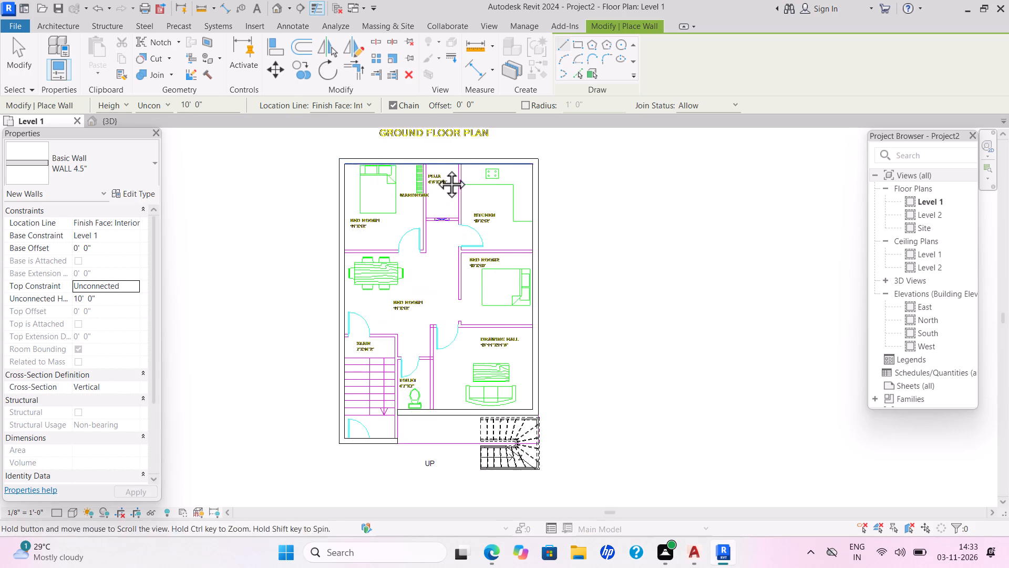
pyautogui.scroll(-2, 435, 167)
pyautogui.scroll(3, 434, 165)
pyautogui.scroll(-1, 434, 163)
pyautogui.scroll(2, 434, 163)
pyautogui.scroll(-1, 433, 160)
pyautogui.scroll(1, 433, 160)
pyautogui.scroll(-1, 433, 160)
pyautogui.scroll(4, 433, 160)
pyautogui.scroll(-1, 431, 160)
pyautogui.scroll(2, 428, 157)
pyautogui.scroll(-1, 425, 152)
pyautogui.scroll(1, 425, 152)
pyautogui.scroll(-1, 425, 152)
pyautogui.scroll(1, 425, 152)
pyautogui.scroll(-1, 425, 152)
pyautogui.scroll(1, 425, 152)
pyautogui.scroll(-2, 425, 152)
pyautogui.scroll(1, 424, 151)
pyautogui.scroll(-2, 424, 151)
pyautogui.scroll(1, 424, 151)
pyautogui.scroll(-1, 424, 151)
pyautogui.scroll(2, 424, 151)
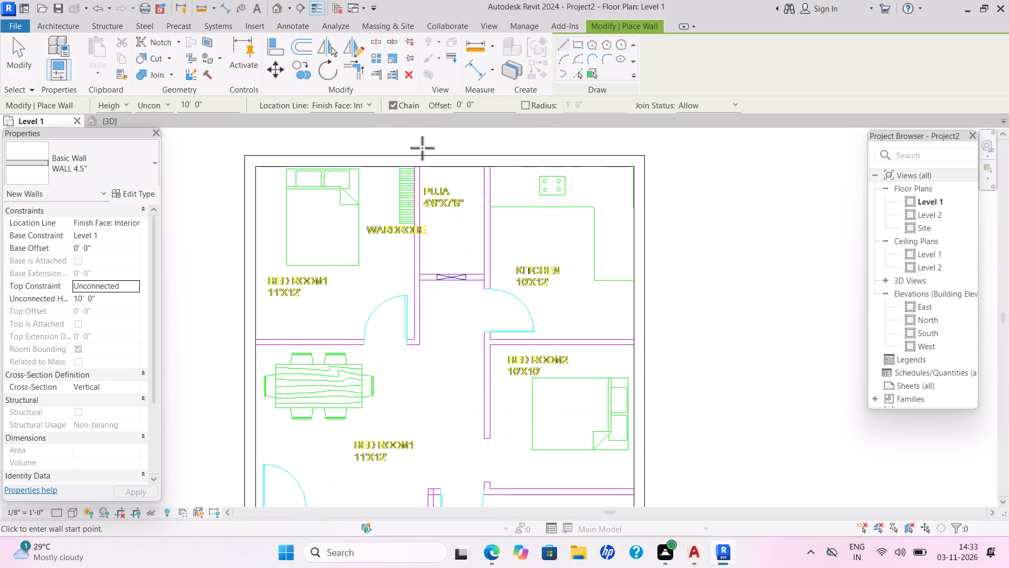
pyautogui.scroll(-1, 430, 149)
pyautogui.scroll(4, 429, 145)
pyautogui.scroll(-4, 429, 144)
pyautogui.scroll(1, 429, 143)
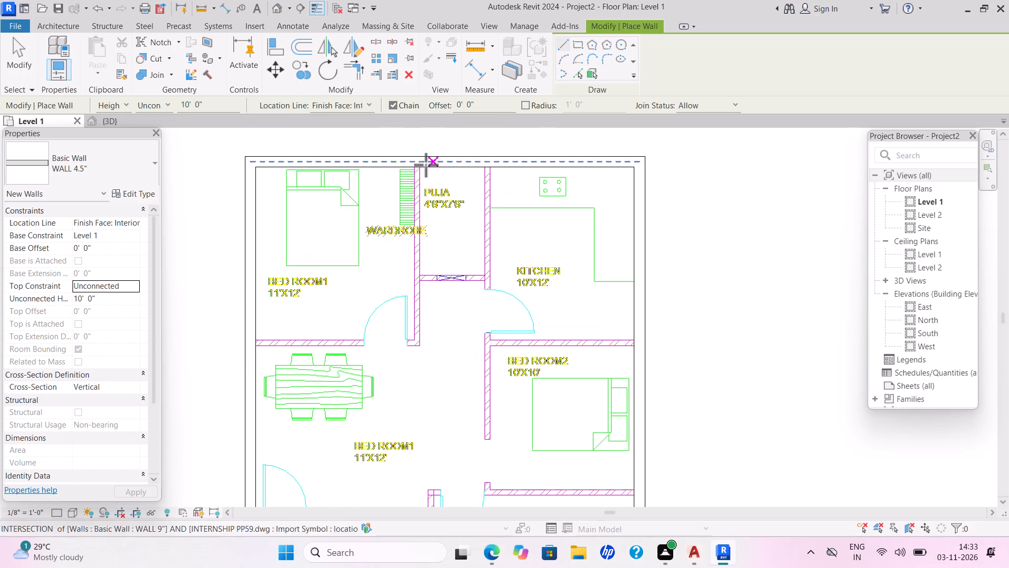
pyautogui.moveTo(421, 169); pyautogui.dragTo(421, 174)
pyautogui.press('space')
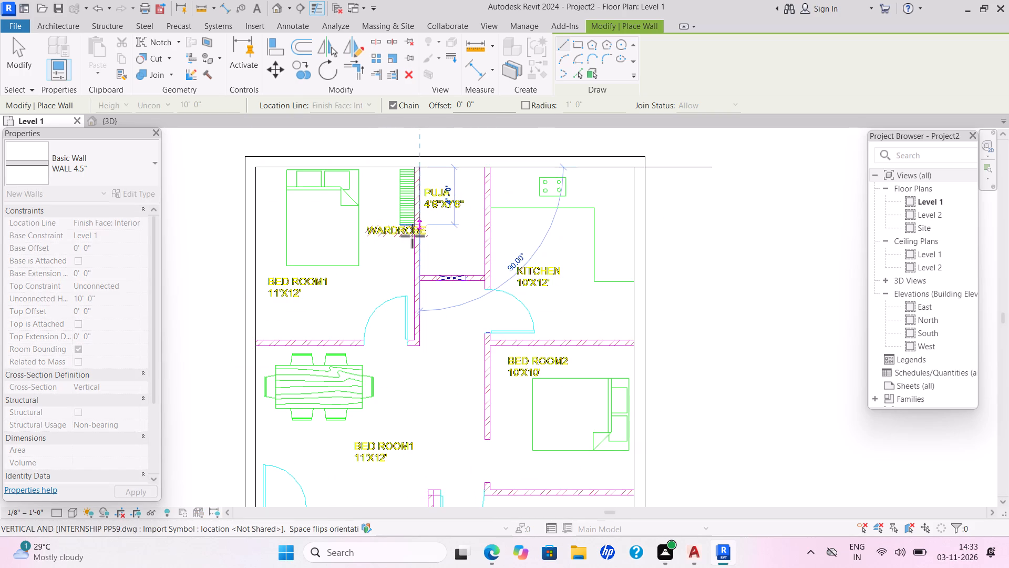
pyautogui.click(420, 349)
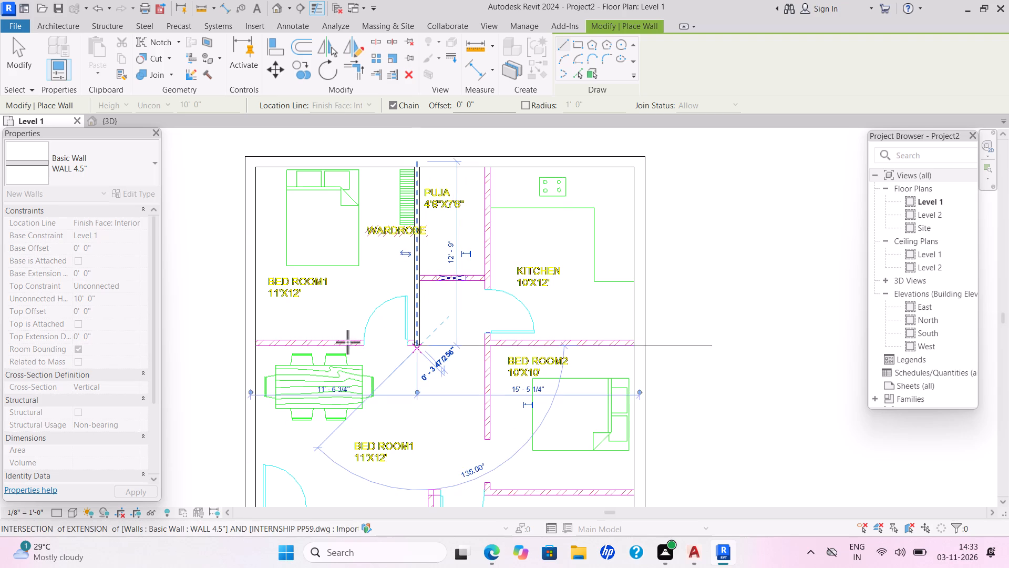
pyautogui.click(255, 344)
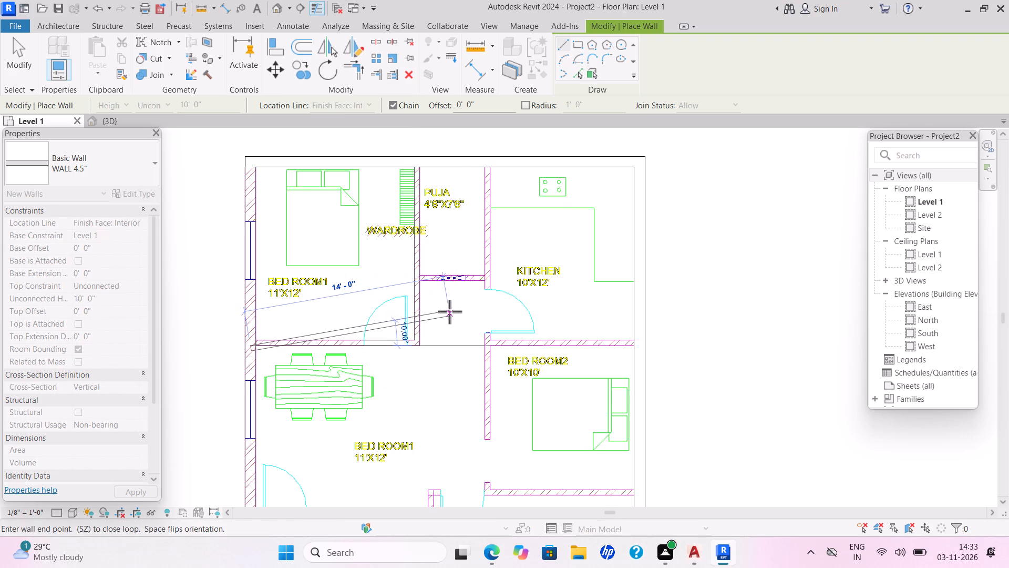
pyautogui.press('Escape')
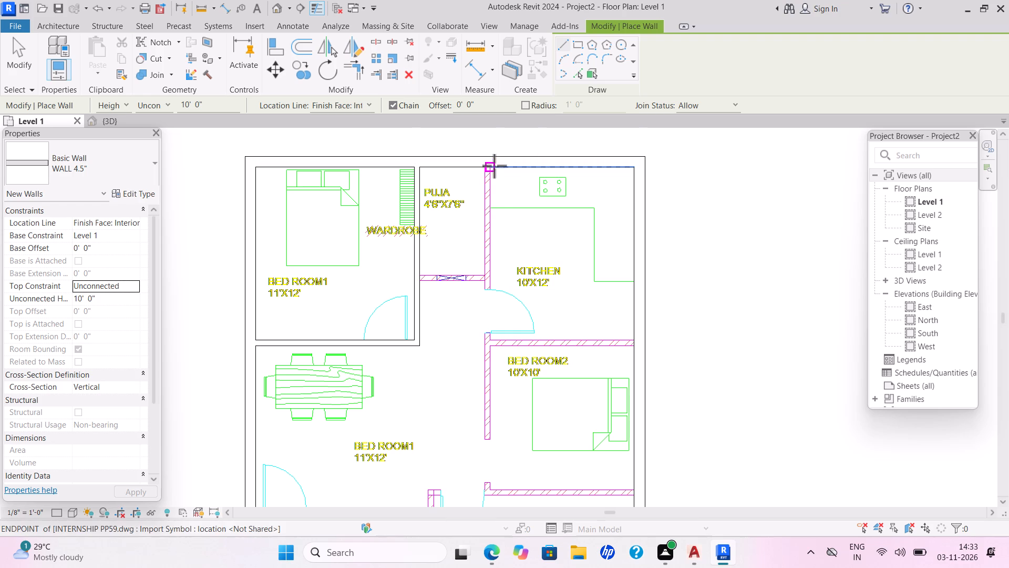
# Draw a WALL 4.5" wall from the top outer wall down between the puja room and kitchen, ending at the Bed Room 2 door opening.
pyautogui.moveTo(494, 166); pyautogui.dragTo(495, 176)
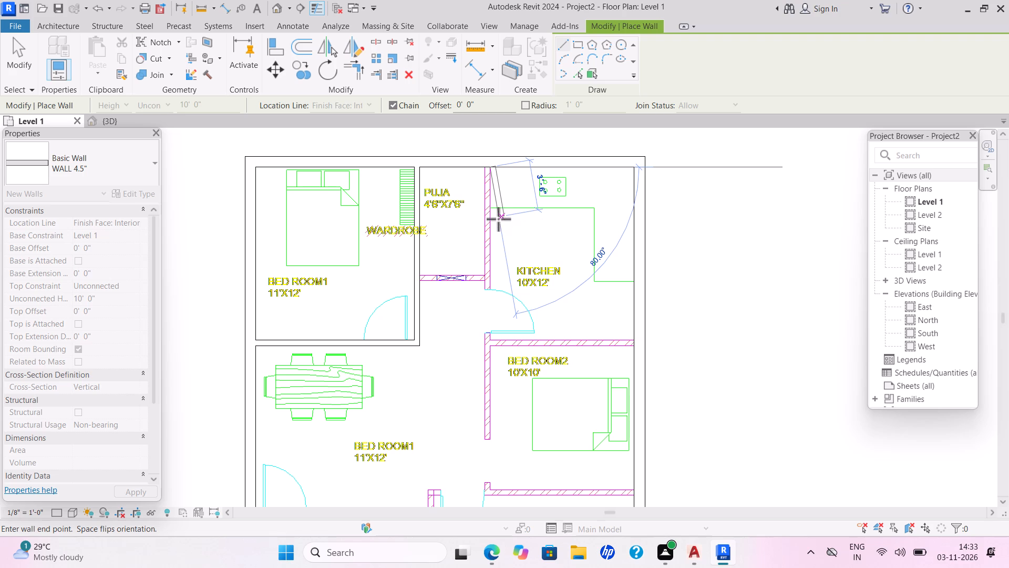
pyautogui.press('space')
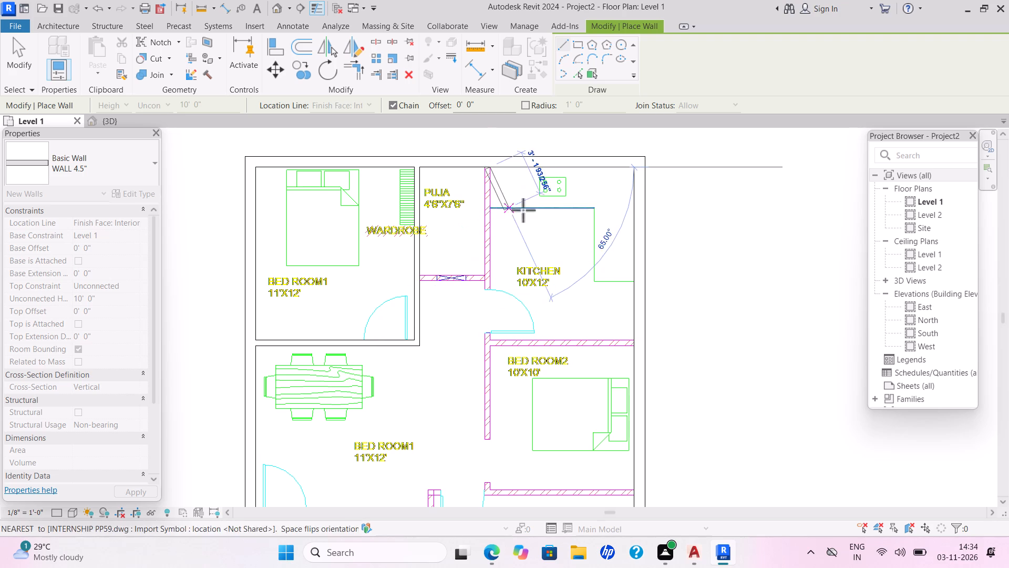
pyautogui.scroll(2, 498, 349)
pyautogui.moveTo(497, 346); pyautogui.dragTo(489, 242, button='middle')
pyautogui.scroll(-1, 497, 332)
pyautogui.scroll(2, 497, 321)
pyautogui.scroll(-1, 497, 313)
pyautogui.scroll(1, 497, 310)
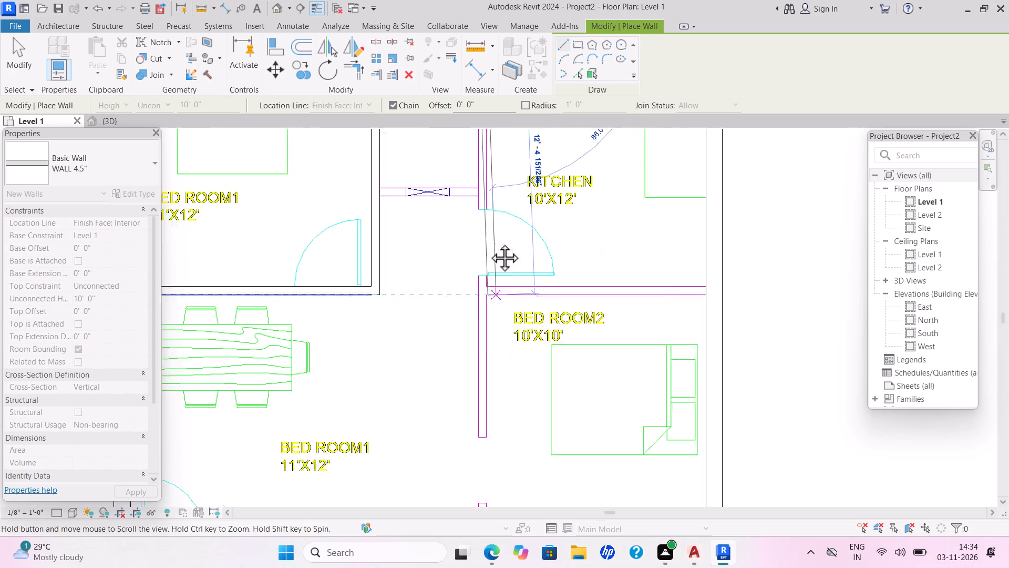
pyautogui.moveTo(489, 242); pyautogui.dragTo(487, 225, button='middle')
pyautogui.scroll(-1, 487, 224)
pyautogui.scroll(2, 487, 224)
pyautogui.scroll(-1, 487, 224)
pyautogui.click(480, 371)
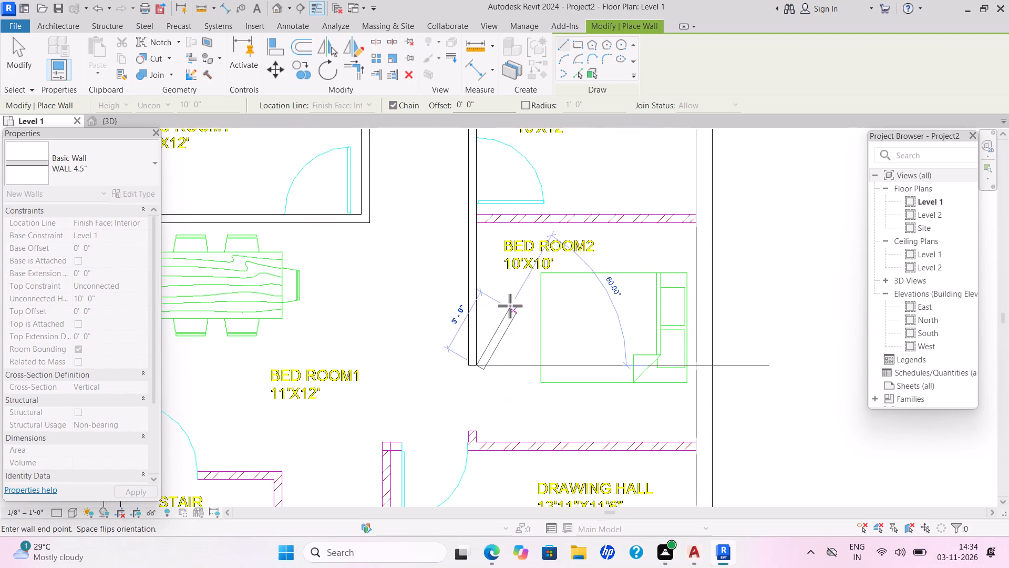
pyautogui.press('Escape')
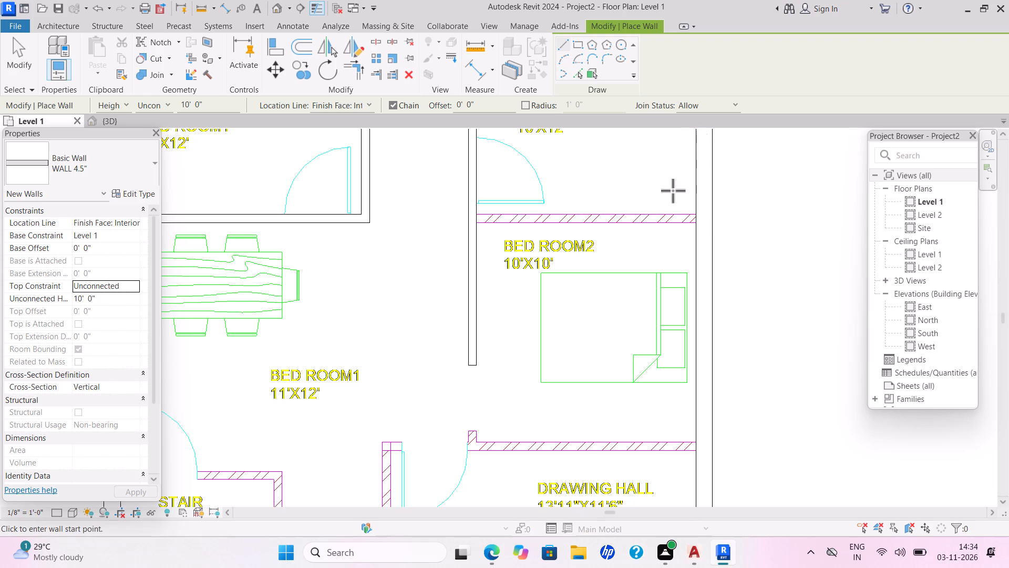
# Draw a WALL 4.5" wall between the kitchen and Bed Room 2, from the outer wall to the long vertical partition.
pyautogui.click(698, 226)
pyautogui.press('space')
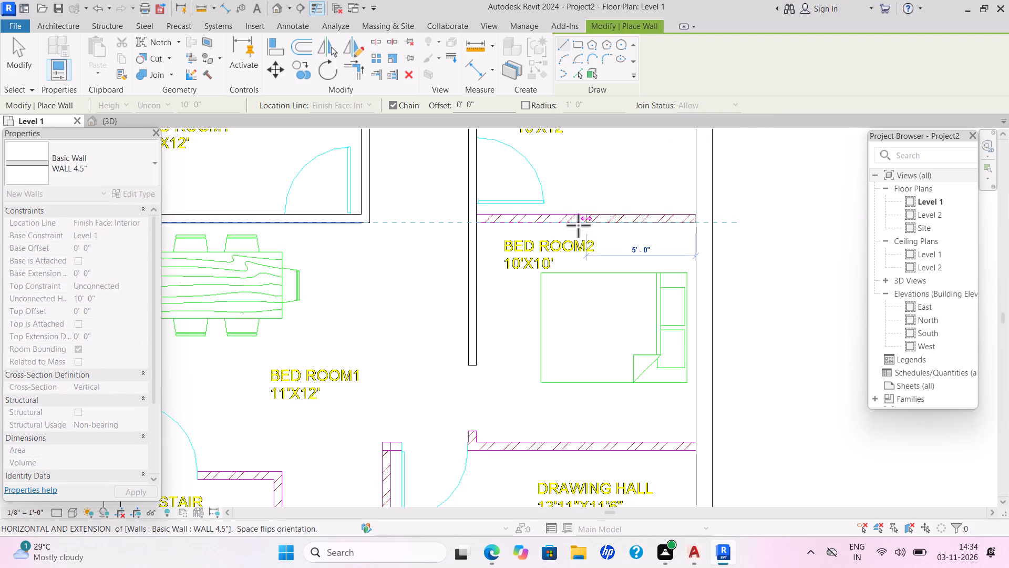
pyautogui.click(477, 218)
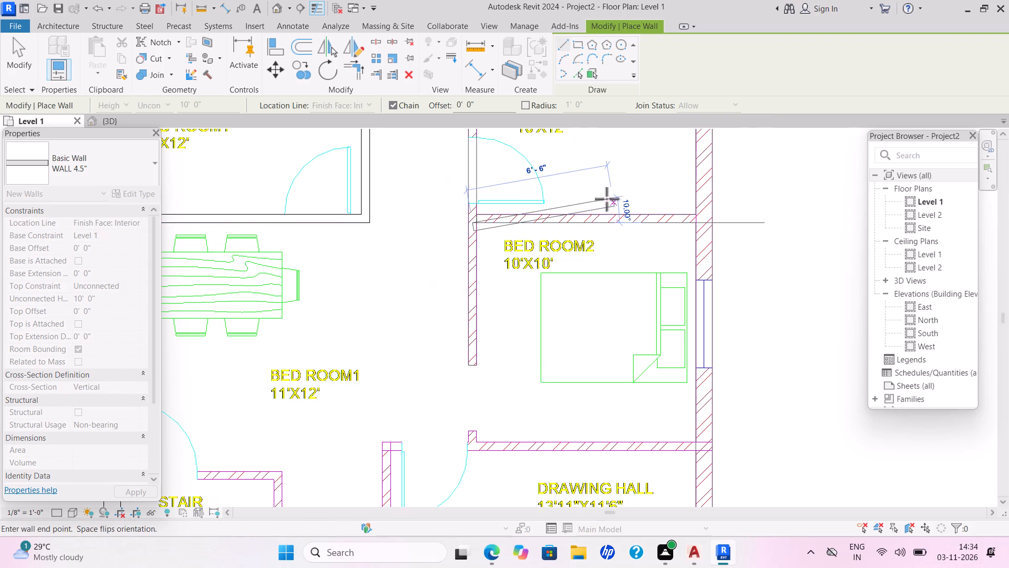
pyautogui.press('Escape')
# Draw a WALL 4.5" wall along the puja room's lower edge, from the Bed Room 1 partition to the kitchen partition.
pyautogui.scroll(4, 514, 222)
pyautogui.moveTo(527, 249); pyautogui.dragTo(533, 259, button='middle')
pyautogui.scroll(-3, 531, 256)
pyautogui.scroll(2, 533, 259)
pyautogui.scroll(-1, 547, 249)
pyautogui.scroll(2, 547, 249)
pyautogui.scroll(-4, 547, 251)
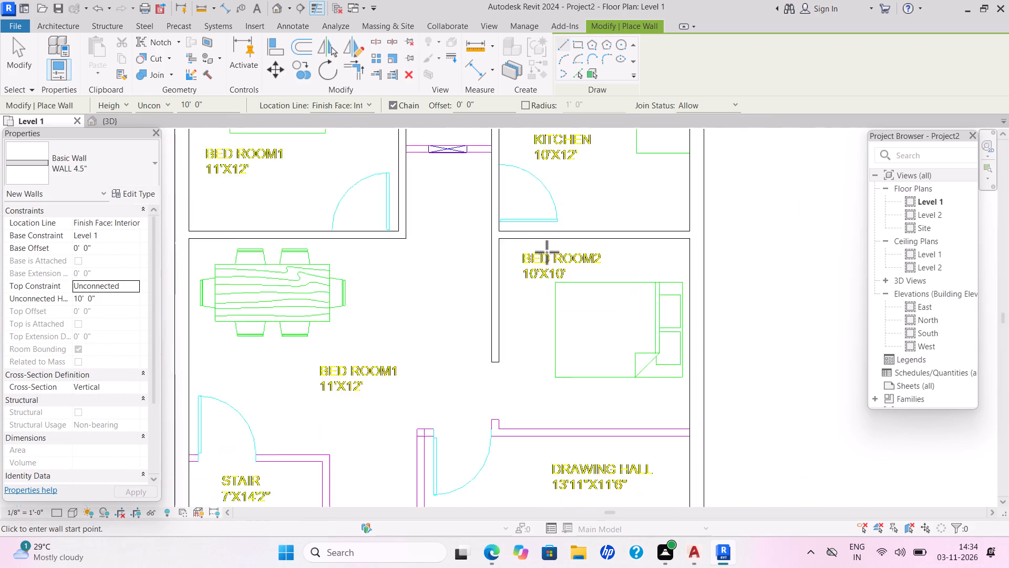
pyautogui.scroll(-2, 547, 252)
pyautogui.scroll(1, 547, 253)
pyautogui.scroll(-1, 546, 254)
pyautogui.scroll(2, 546, 254)
pyautogui.scroll(-3, 545, 252)
pyautogui.moveTo(545, 257); pyautogui.dragTo(549, 282, button='middle')
pyautogui.scroll(1, 549, 282)
pyautogui.scroll(-1, 549, 282)
pyautogui.moveTo(521, 252); pyautogui.dragTo(522, 290, button='middle')
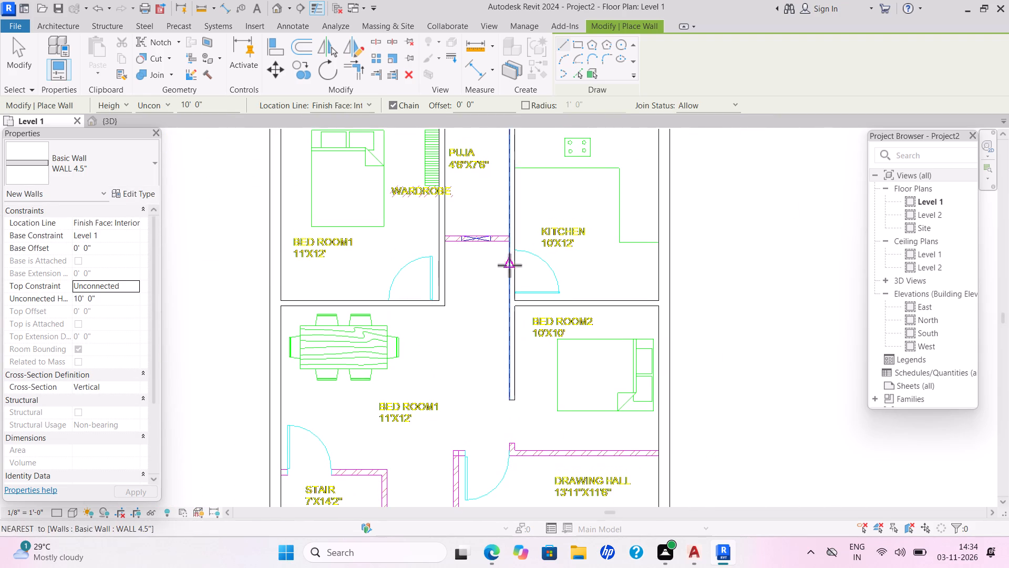
pyautogui.moveTo(448, 242); pyautogui.dragTo(454, 238)
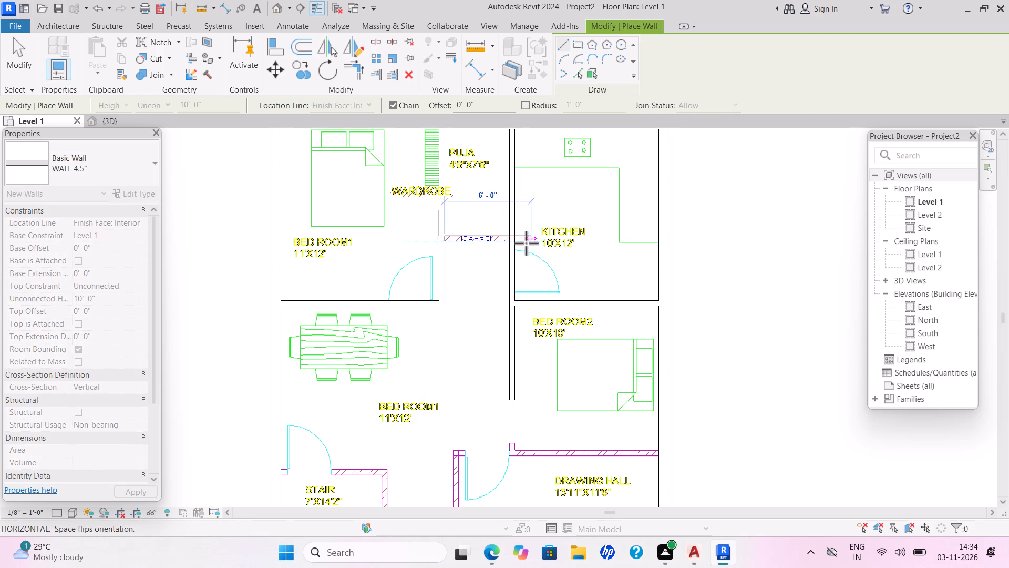
pyautogui.click(513, 241)
pyautogui.press('Escape')
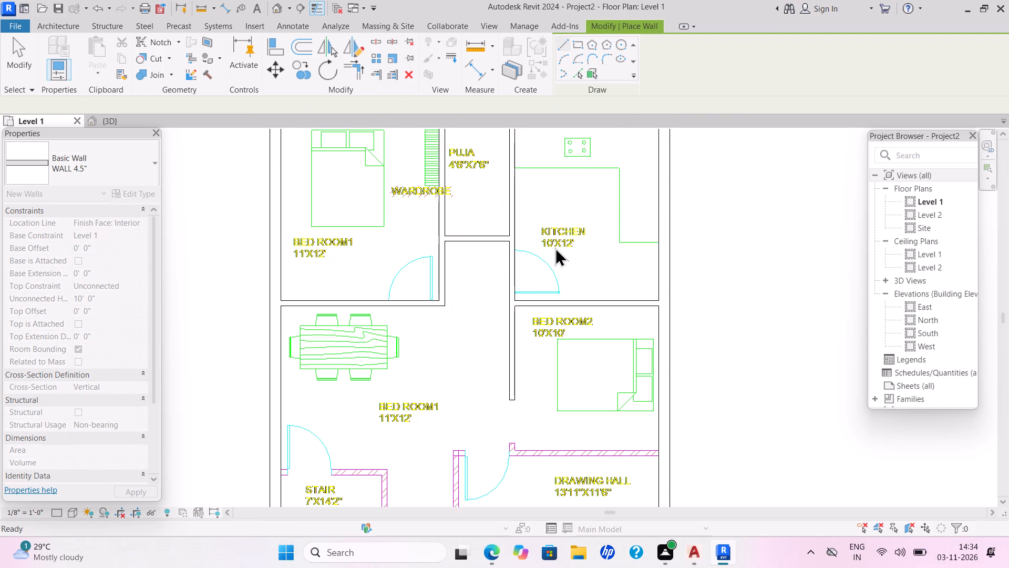
# Draw a WALL 4.5" wall about 14'-3" long between Bed Room 2 and the drawing hall, plus the short upward stub beside the door opening.
pyautogui.scroll(4, 506, 265)
pyautogui.moveTo(504, 267); pyautogui.dragTo(514, 211, button='middle')
pyautogui.scroll(-1, 506, 253)
pyautogui.scroll(1, 509, 242)
pyautogui.scroll(-5, 510, 236)
pyautogui.scroll(1, 514, 212)
pyautogui.scroll(1, 560, 327)
pyautogui.scroll(-3, 560, 327)
pyautogui.moveTo(560, 327); pyautogui.dragTo(549, 253, button='middle')
pyautogui.scroll(1, 554, 298)
pyautogui.scroll(-1, 551, 262)
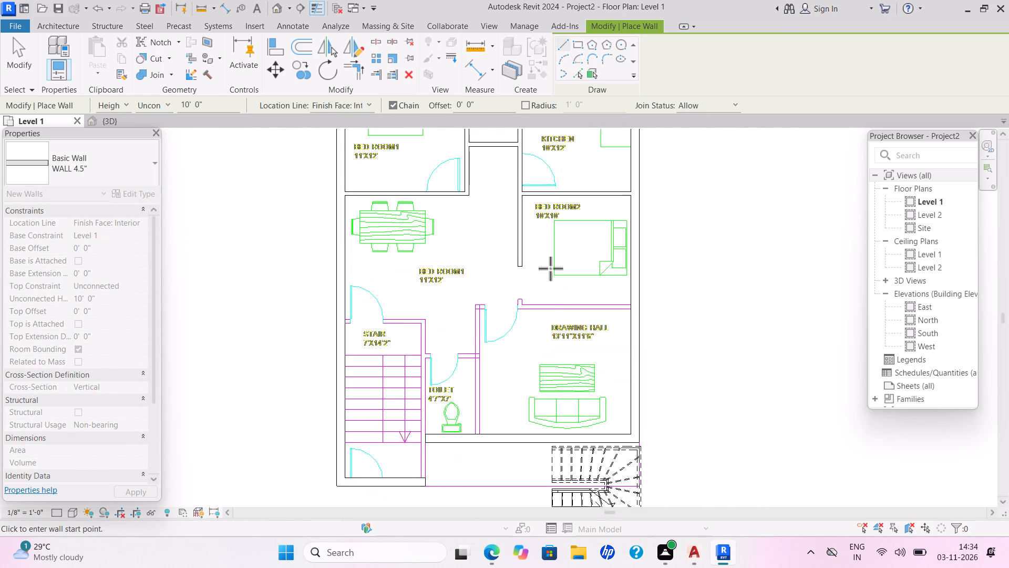
pyautogui.moveTo(631, 311); pyautogui.dragTo(625, 313)
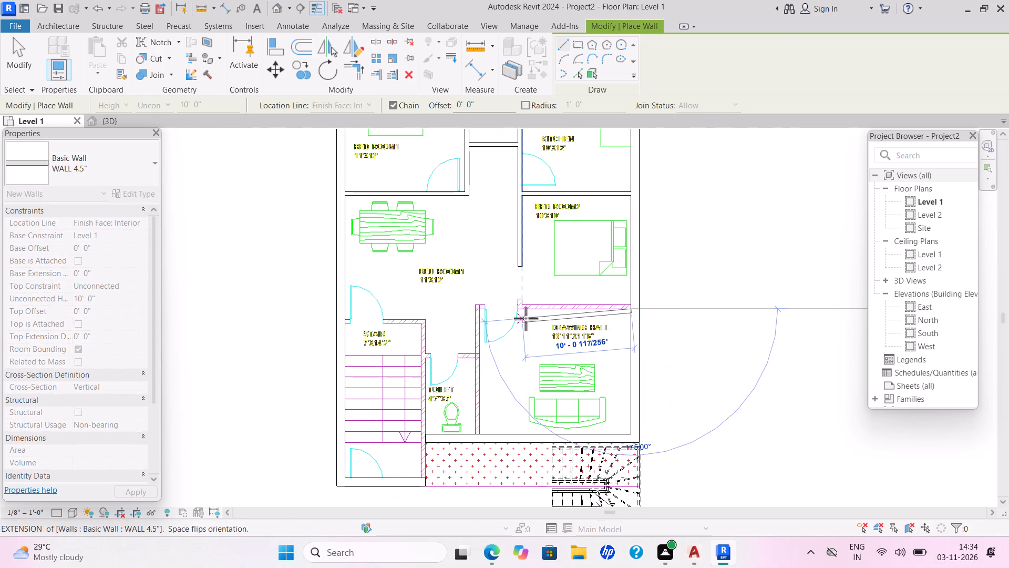
pyautogui.press('space')
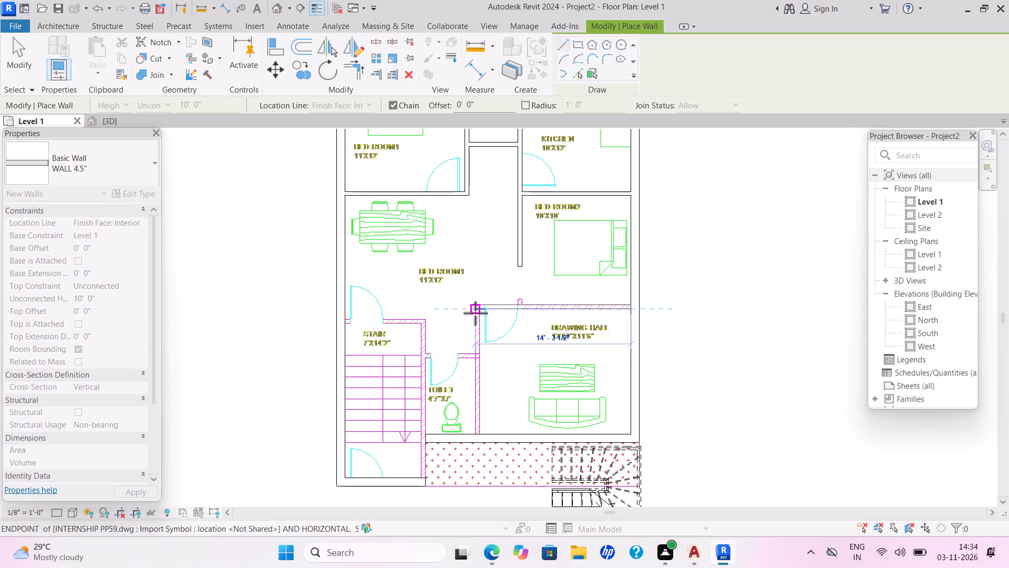
pyautogui.click(475, 313)
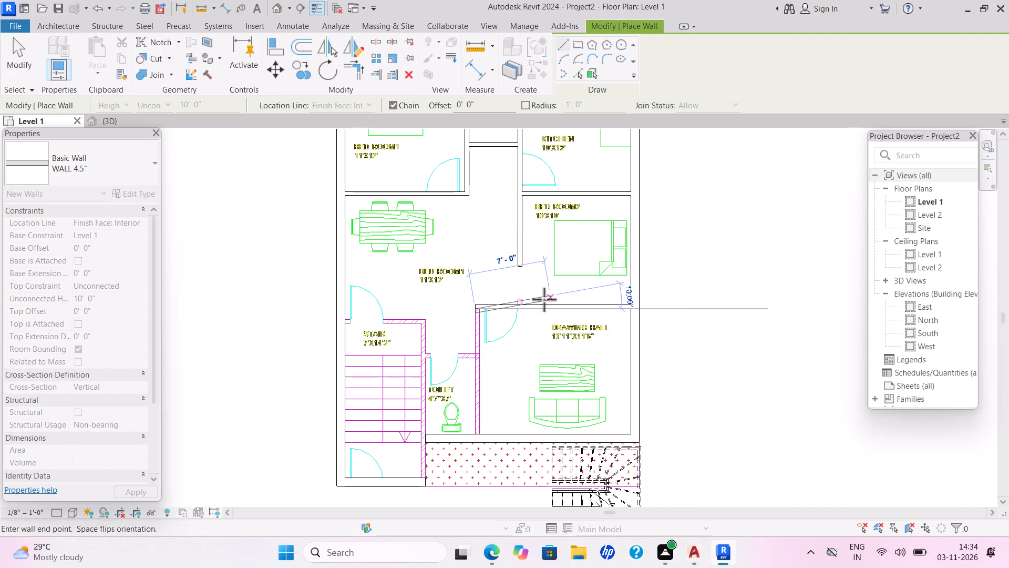
pyautogui.press('Escape')
pyautogui.click(523, 302)
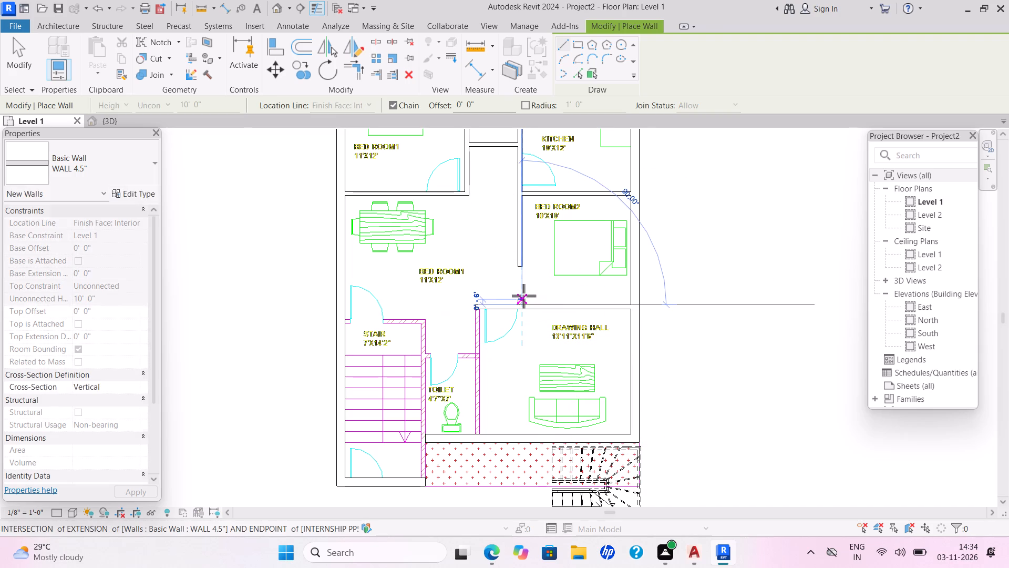
pyautogui.click(523, 296)
pyautogui.press('Escape')
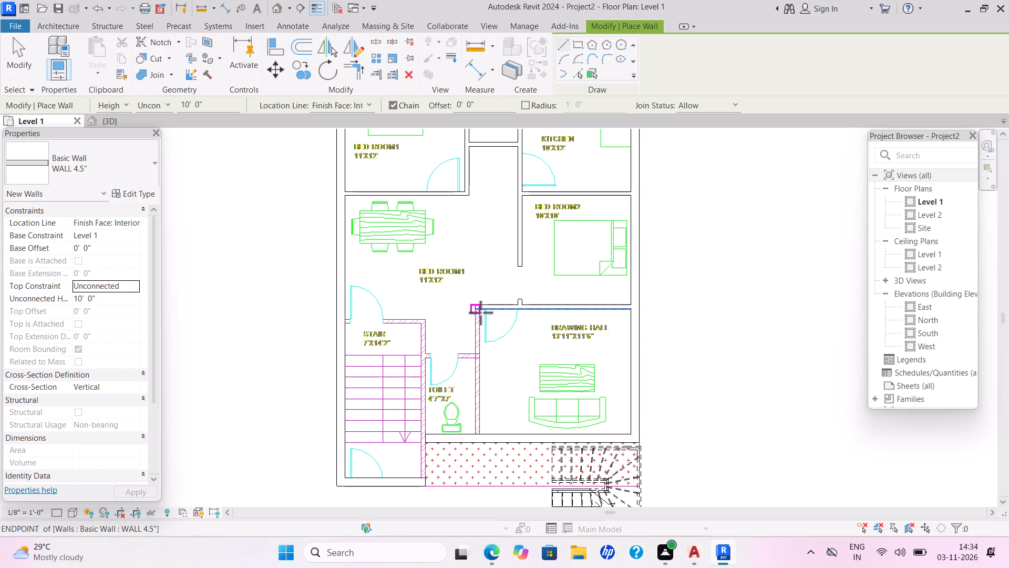
# Draw WALL 4.5" walls between the toilet and drawing hall down to the outer wall, and across the toilet's upper edge to the stair side.
pyautogui.click(479, 312)
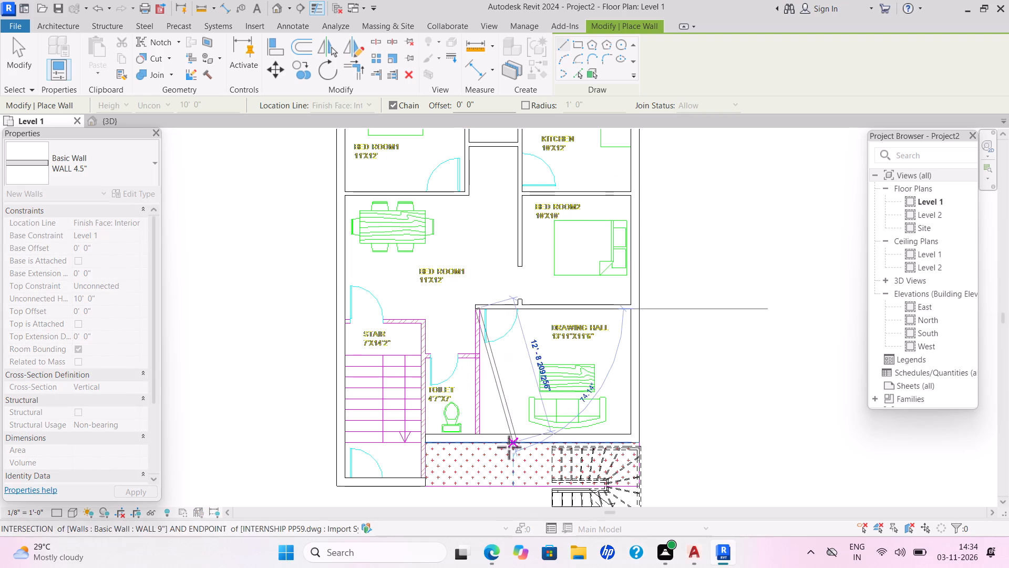
pyautogui.moveTo(484, 442); pyautogui.dragTo(469, 375, button='middle')
pyautogui.scroll(1, 483, 442)
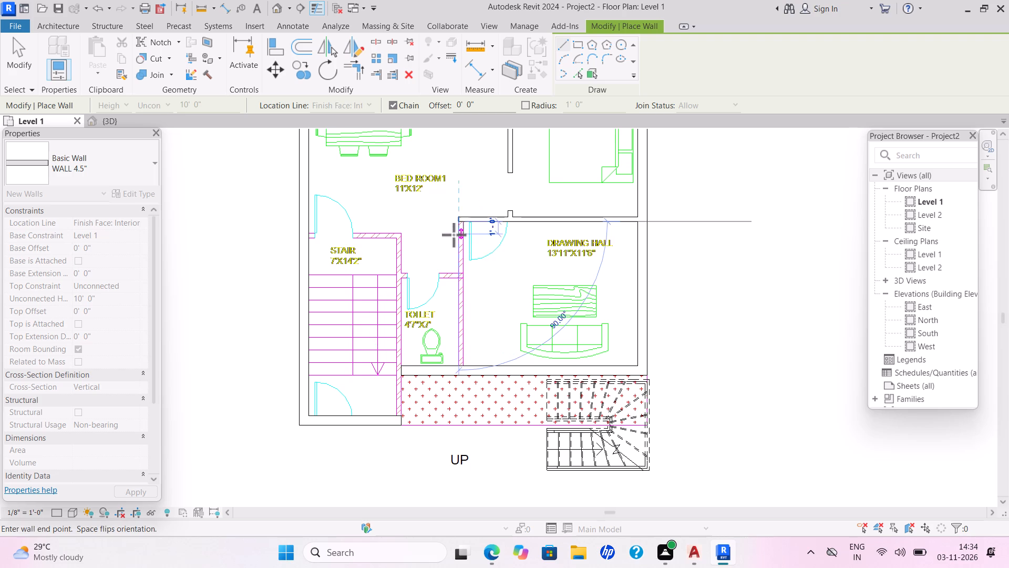
pyautogui.click(461, 364)
pyautogui.press('Escape')
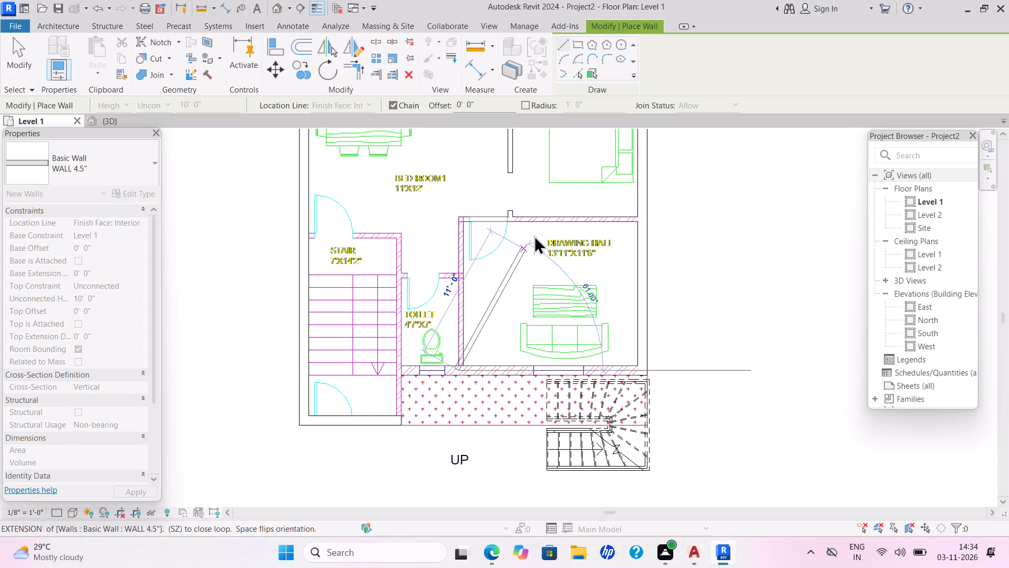
pyautogui.click(456, 280)
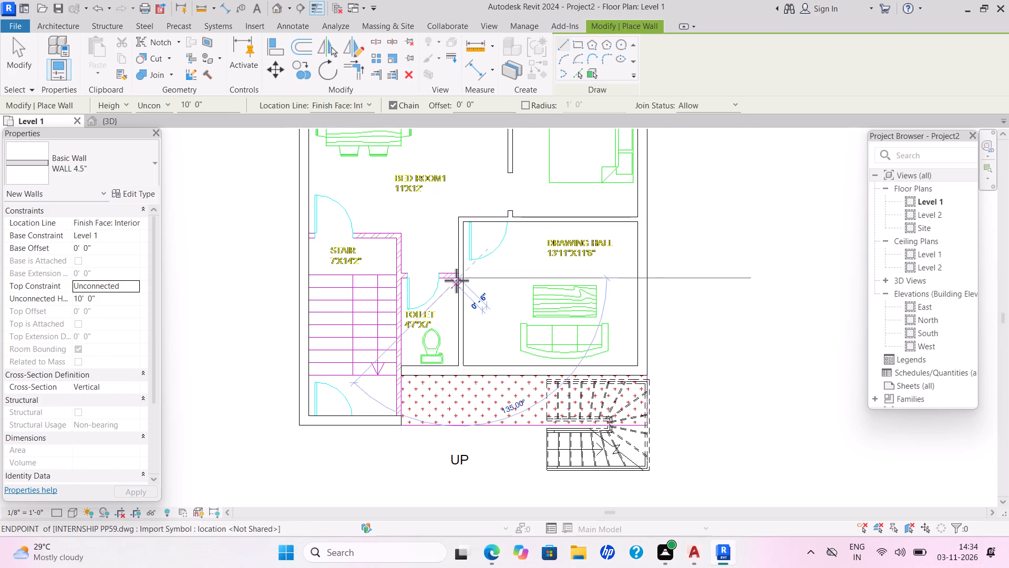
pyautogui.press('space')
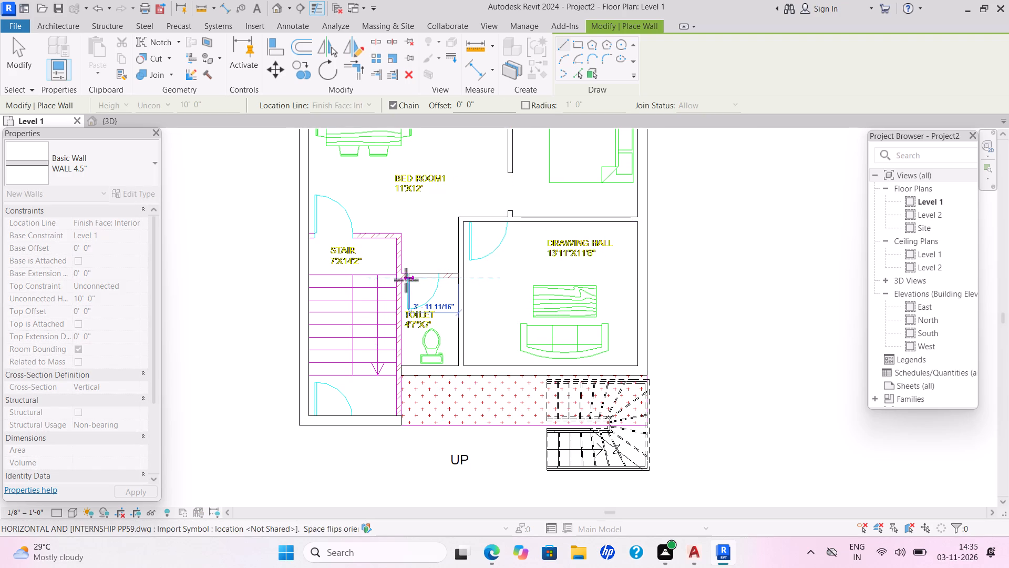
pyautogui.click(401, 279)
pyautogui.press('Escape')
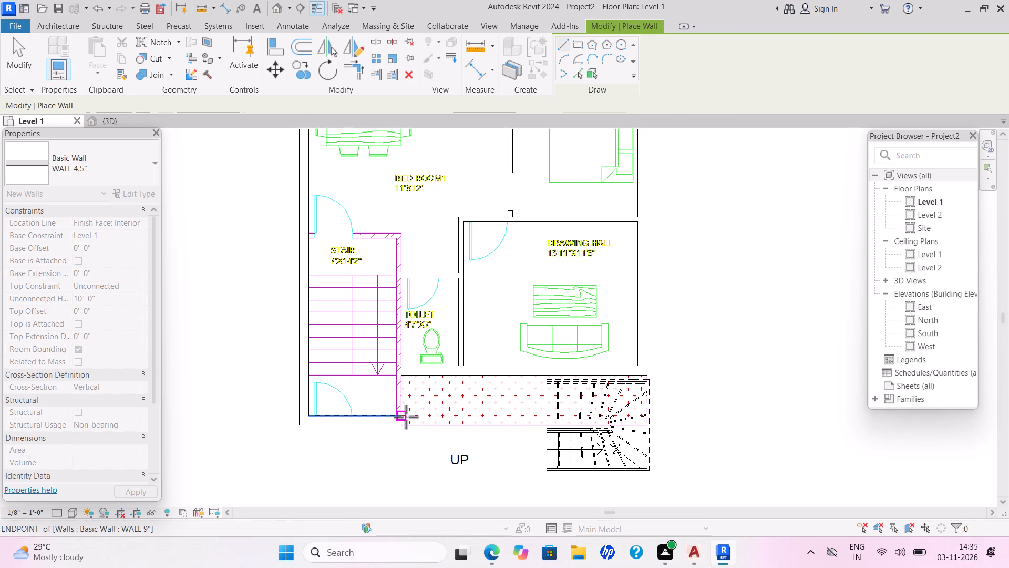
# Draw WALL 4.5" walls about 14'-6 1/2" up the stair's inner side and across its upper edge to the outer wall.
pyautogui.click(407, 414)
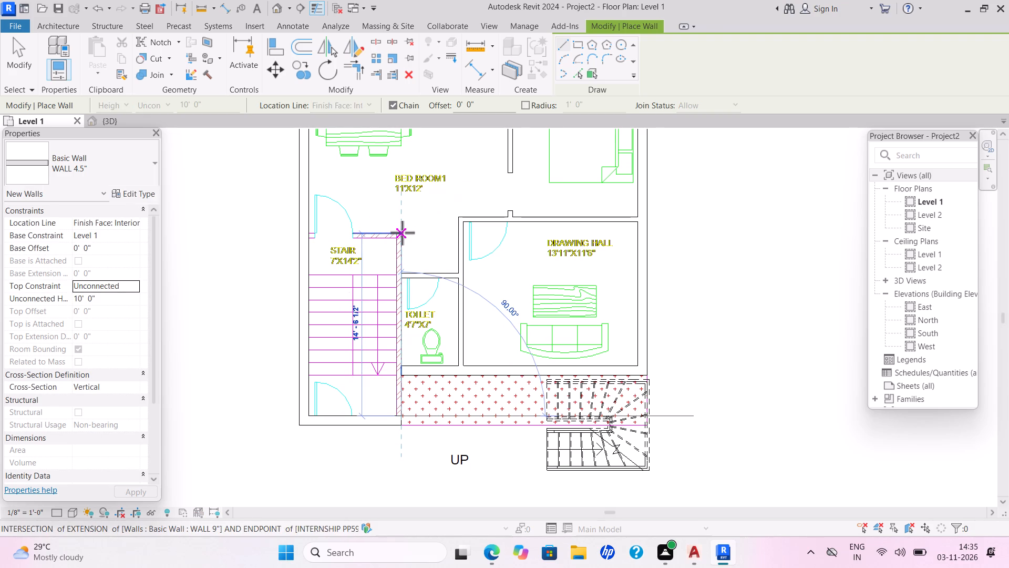
pyautogui.click(402, 232)
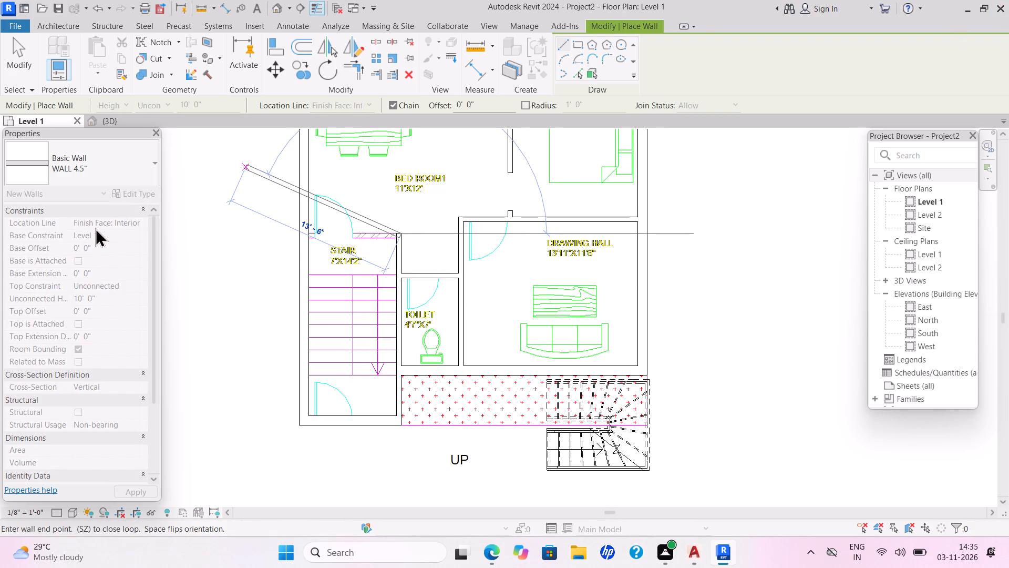
pyautogui.press('space')
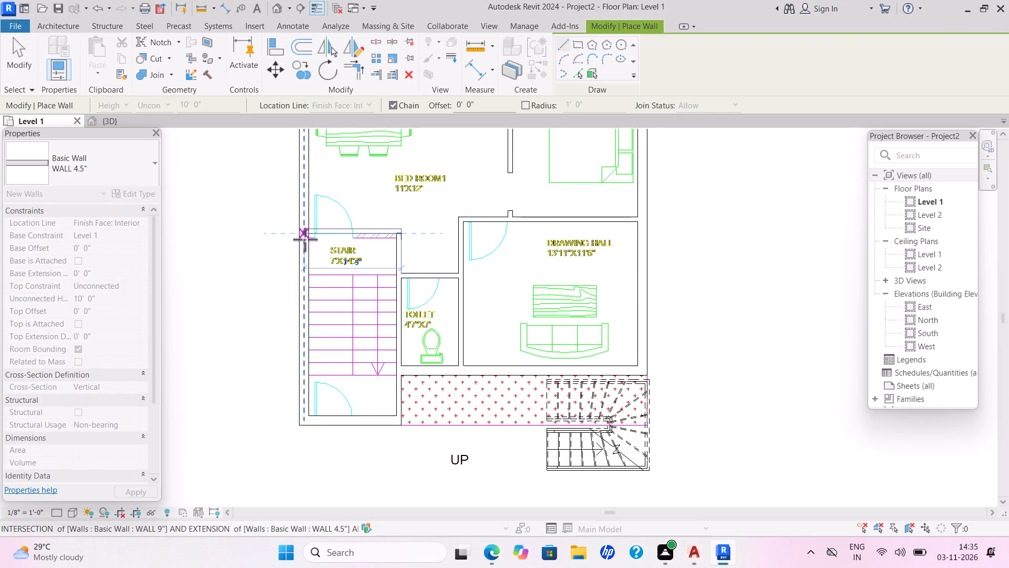
pyautogui.press('space')
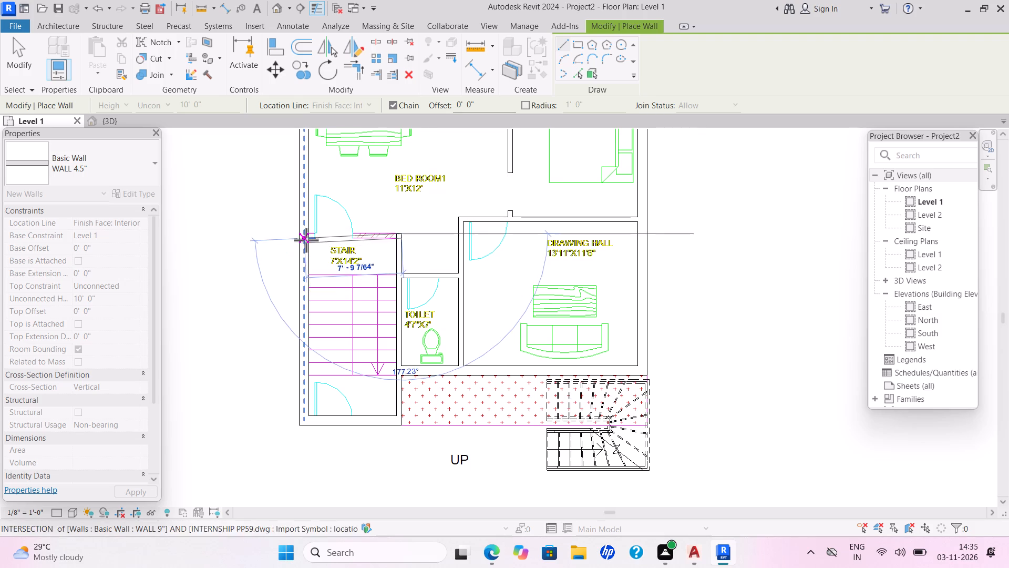
pyautogui.click(310, 235)
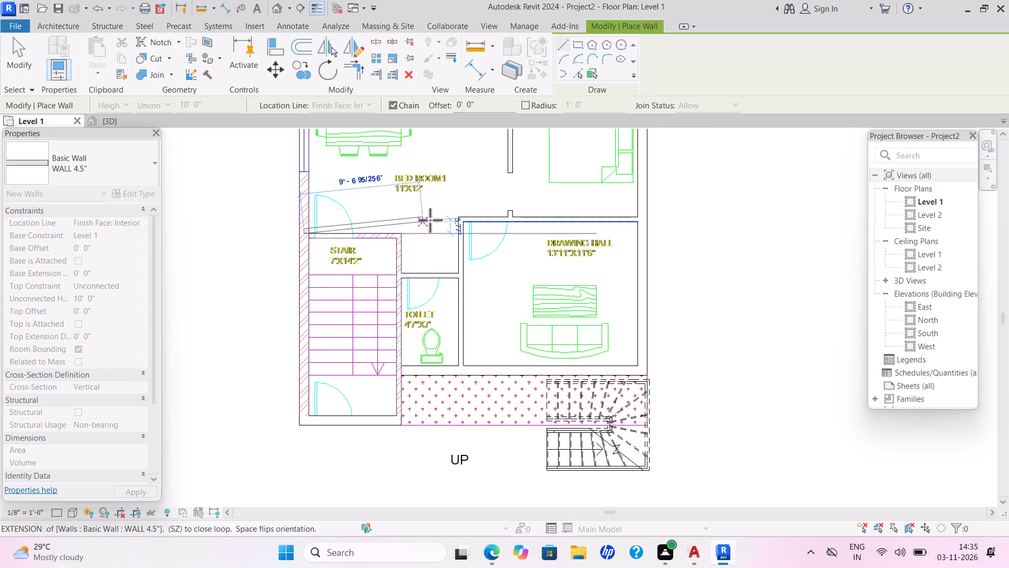
pyautogui.press('Escape')
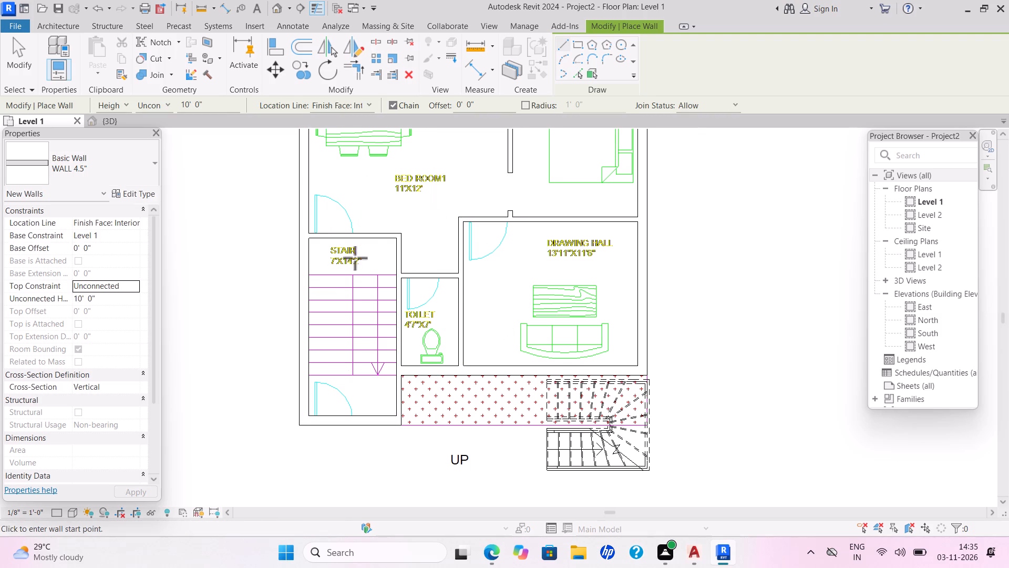
# Set the Level 1 floor plan's visual style to Wireframe.
pyautogui.scroll(-1, 390, 256)
pyautogui.scroll(1, 389, 260)
pyautogui.scroll(-2, 389, 261)
pyautogui.scroll(1, 386, 267)
pyautogui.scroll(-2, 384, 271)
pyautogui.moveTo(375, 278); pyautogui.dragTo(300, 320, button='middle')
pyautogui.scroll(1, 300, 320)
pyautogui.scroll(-1, 298, 317)
pyautogui.scroll(1, 298, 316)
pyautogui.scroll(-2, 299, 314)
pyautogui.scroll(1, 300, 311)
pyautogui.scroll(-2, 372, 273)
pyautogui.scroll(1, 368, 278)
pyautogui.scroll(-1, 367, 279)
pyautogui.moveTo(367, 279); pyautogui.dragTo(335, 323, button='middle')
pyautogui.scroll(-1, 337, 321)
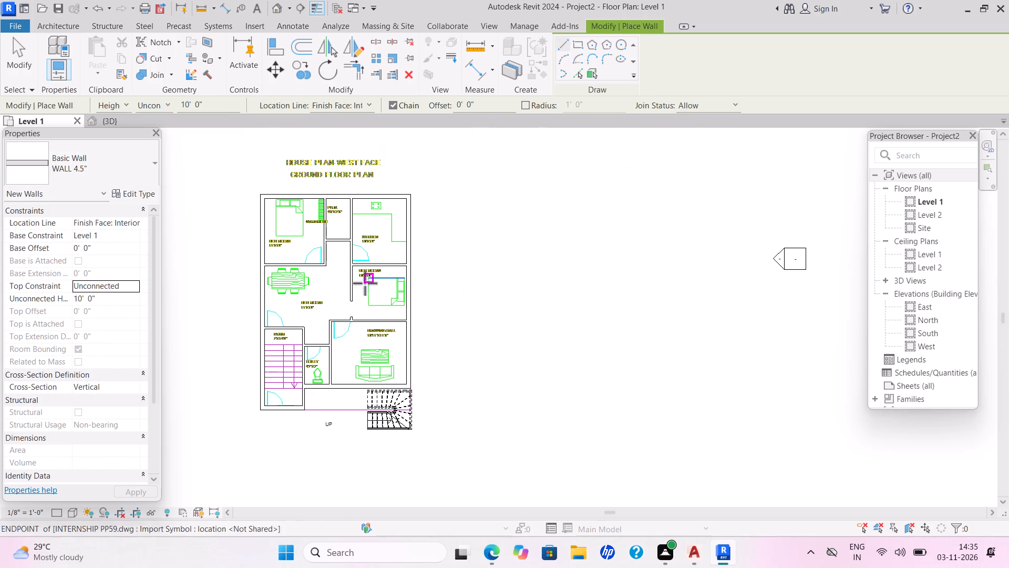
pyautogui.click(73, 511)
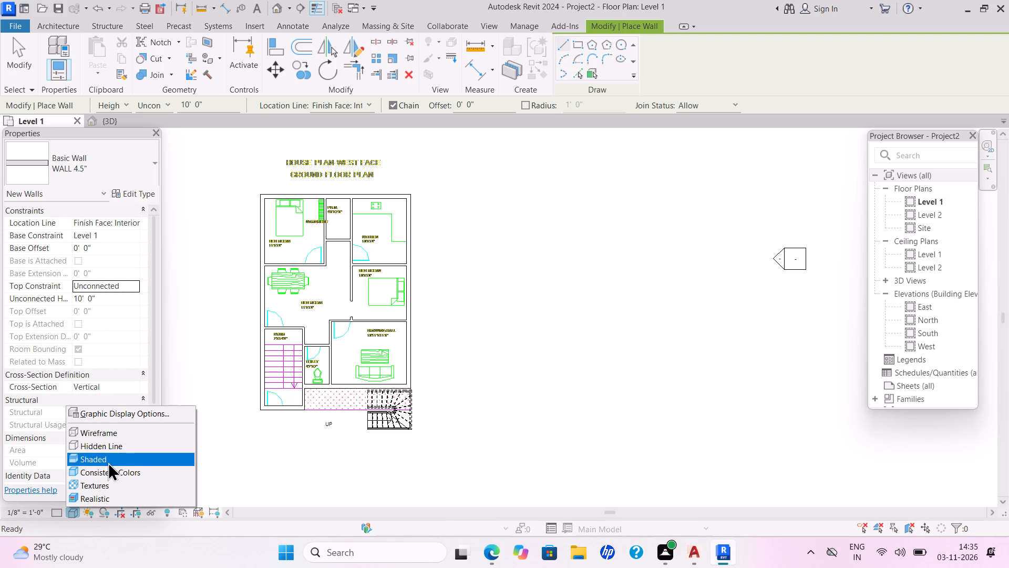
pyautogui.click(122, 433)
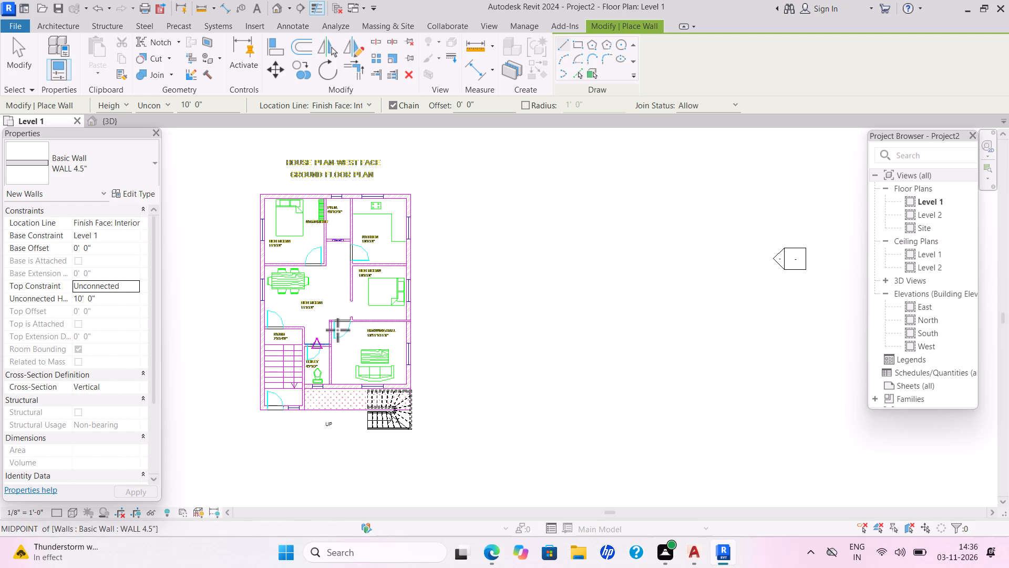
# Open the 3D view and examine the modelled outer walls, partitions and stair.
pyautogui.scroll(-1, 378, 283)
pyautogui.scroll(2, 358, 296)
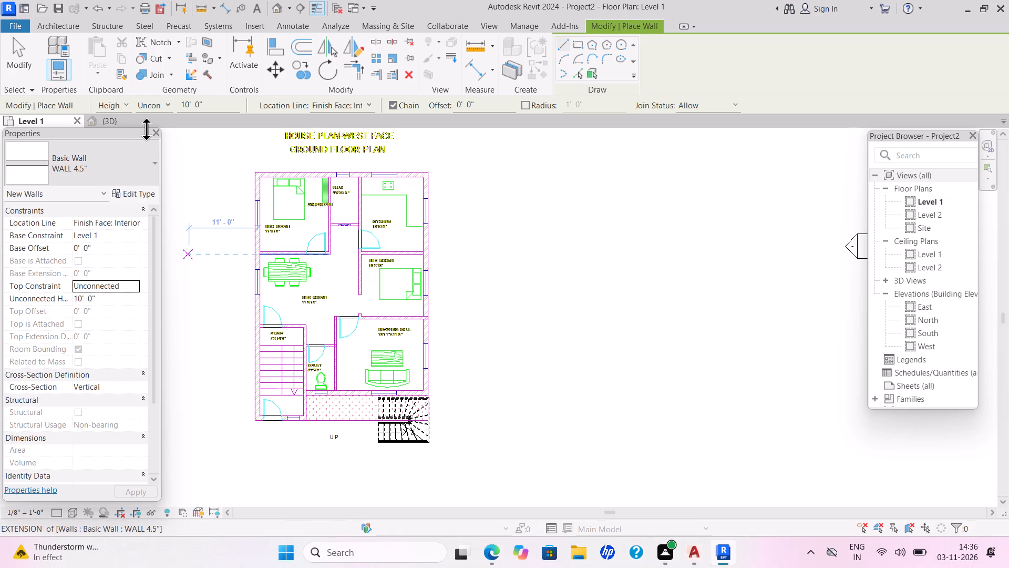
pyautogui.click(111, 125)
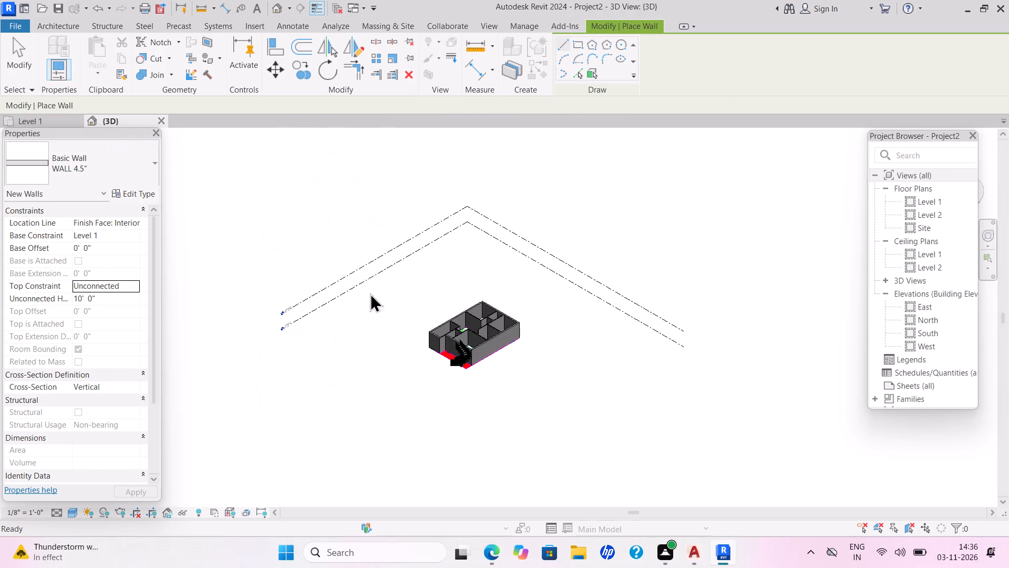
pyautogui.scroll(2, 527, 343)
pyautogui.scroll(-1, 527, 343)
pyautogui.scroll(6, 527, 343)
pyautogui.scroll(-2, 449, 321)
pyautogui.scroll(1, 449, 321)
pyautogui.scroll(-1, 449, 321)
pyautogui.scroll(1, 449, 321)
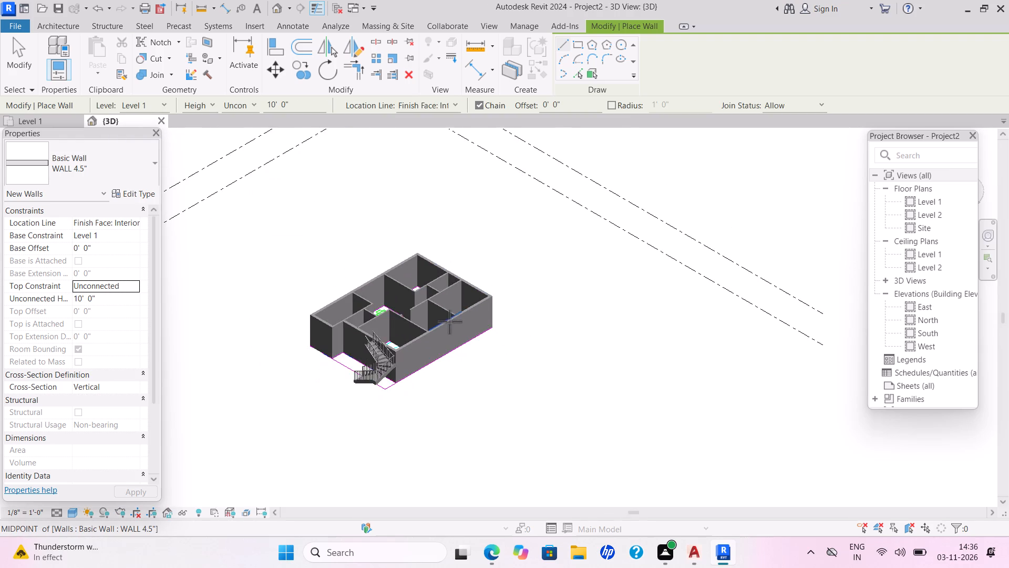
# Place six Window-Casement-Double 57" x 72" windows on Level 1: two in the kitchen, one each in both bedrooms, the dining area and the drawing hall.
pyautogui.press('Escape')
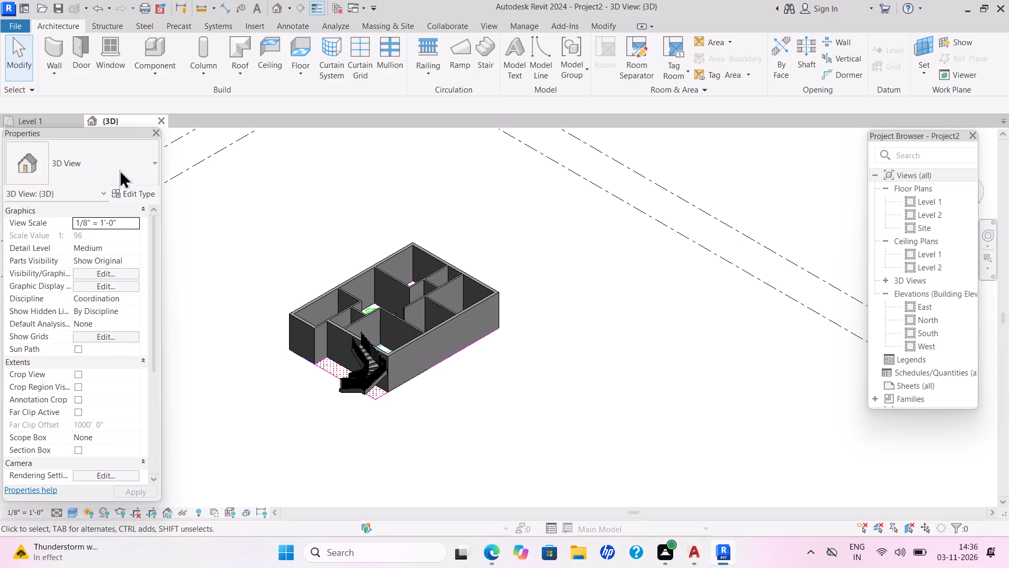
pyautogui.click(63, 126)
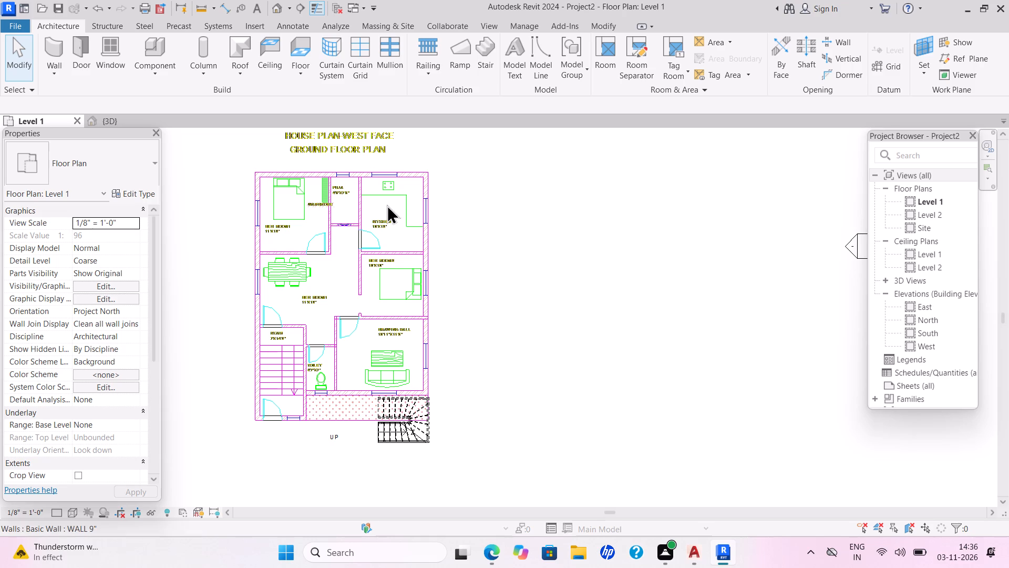
pyautogui.click(106, 43)
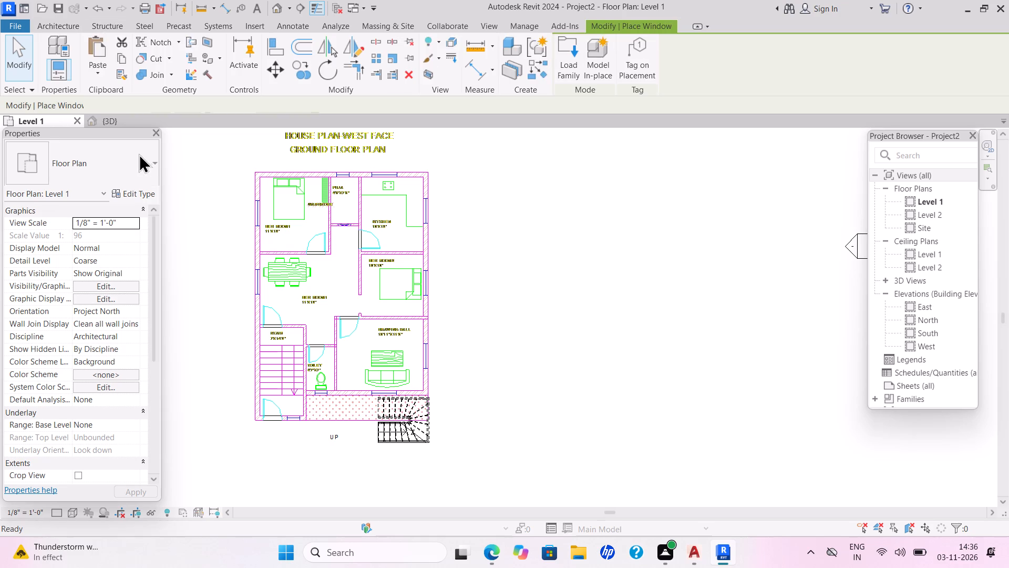
pyautogui.click(150, 170)
pyautogui.click(79, 428)
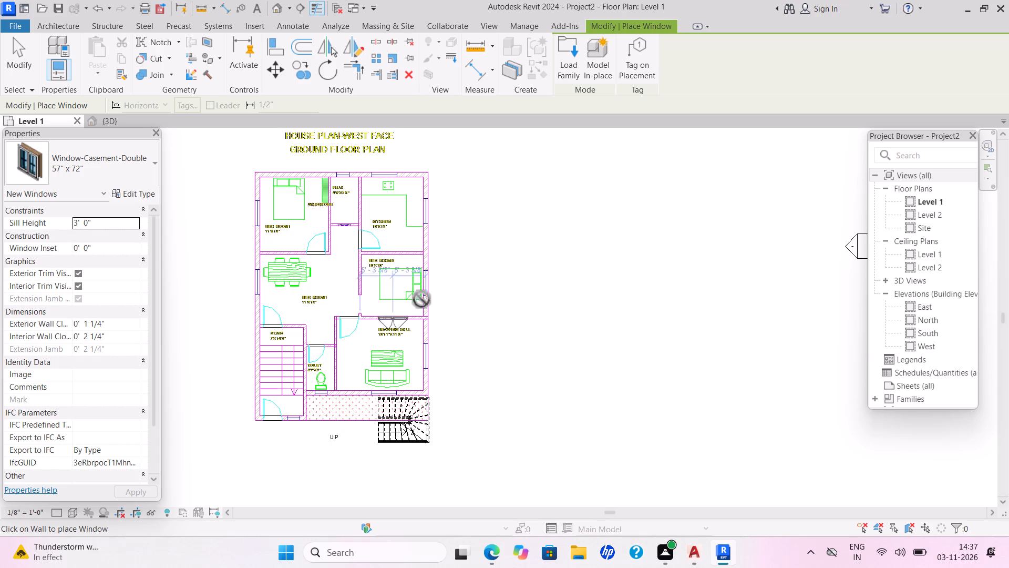
pyautogui.click(429, 286)
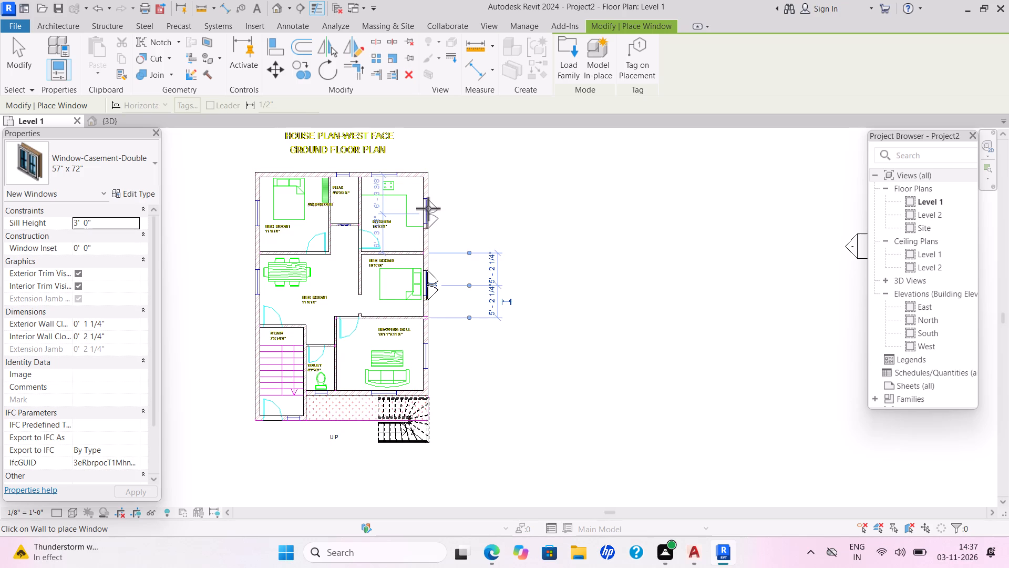
pyautogui.click(427, 212)
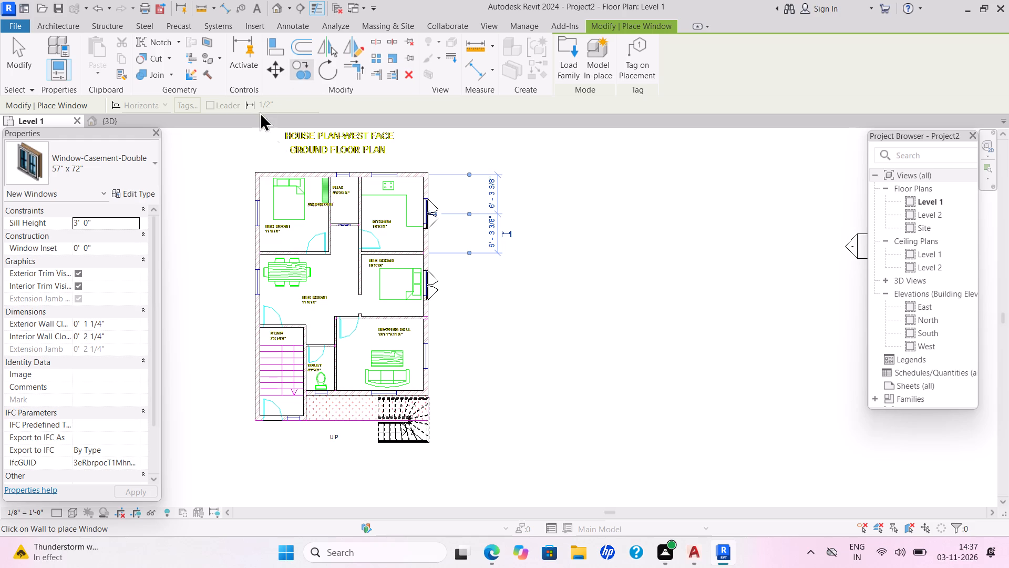
pyautogui.click(384, 170)
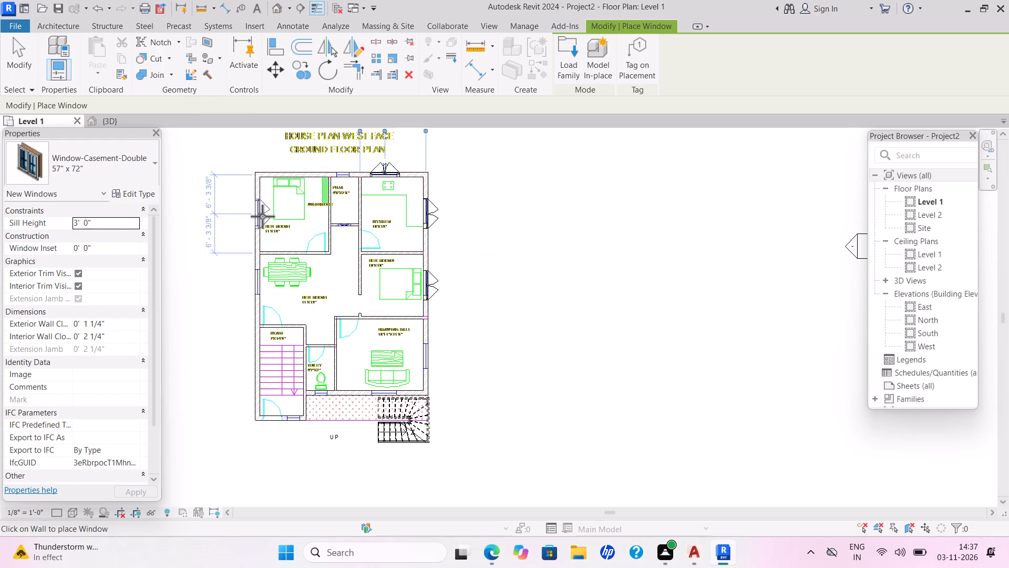
pyautogui.click(255, 217)
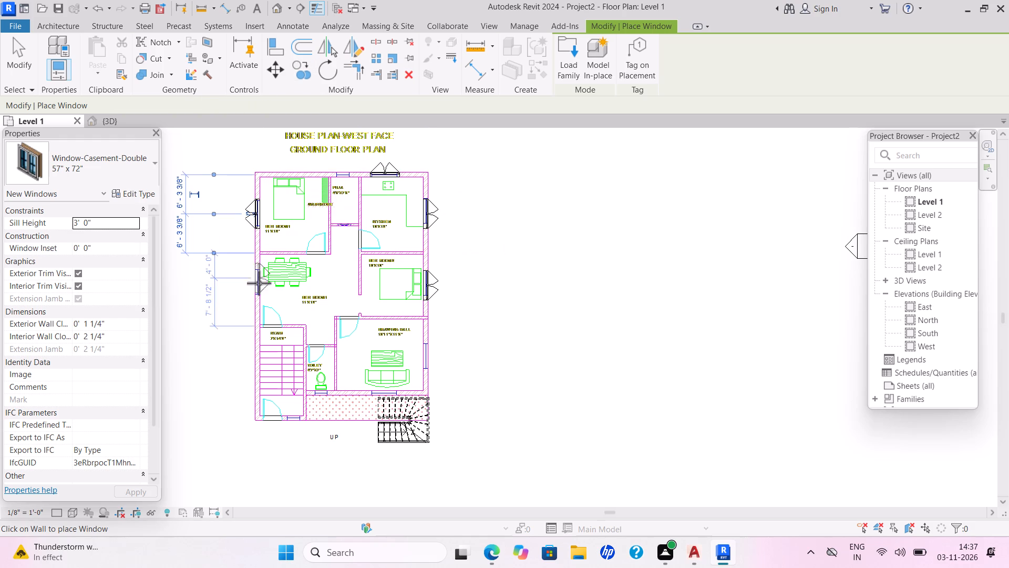
pyautogui.click(255, 278)
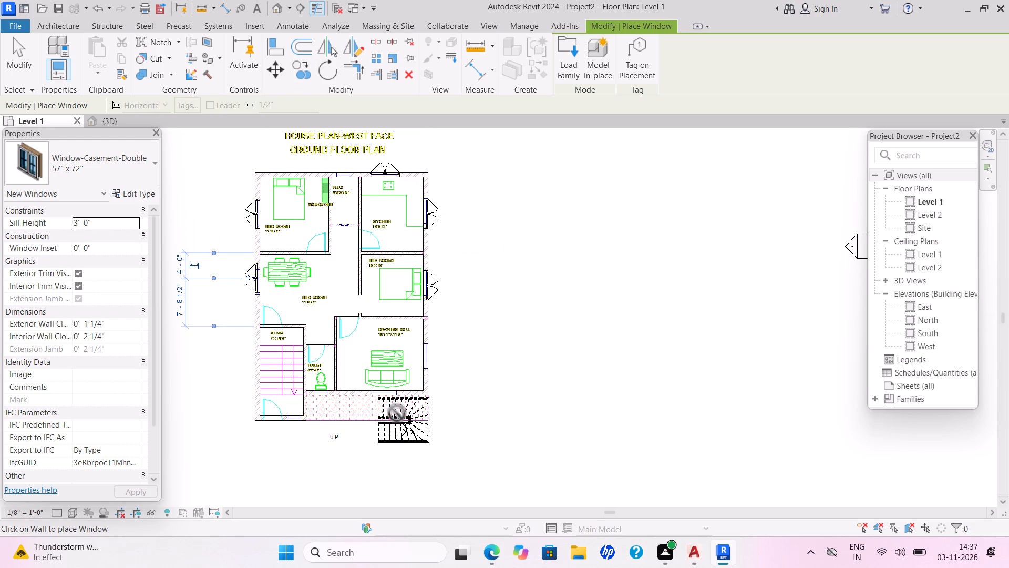
pyautogui.click(385, 396)
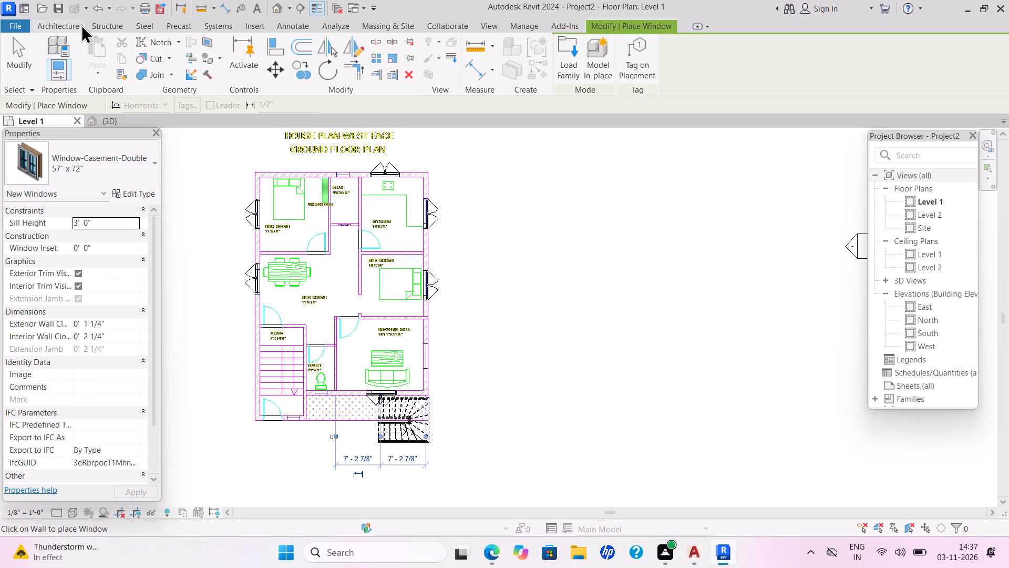
pyautogui.press('Escape')
pyautogui.press('Escape')
# Start loading a window family and browse to the RVT 2024 English-Imperial US library under ProgramData.
pyautogui.click(66, 26)
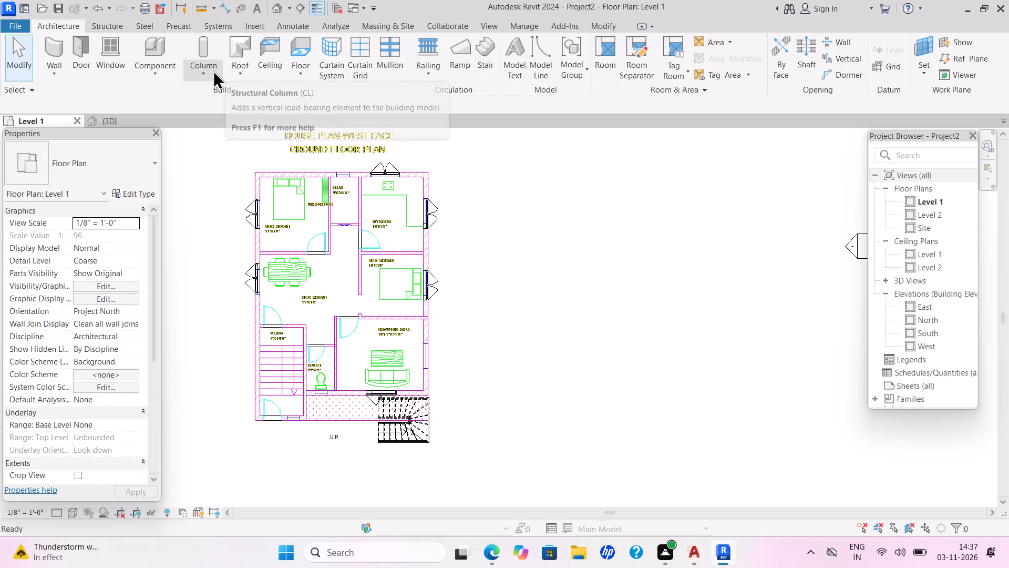
pyautogui.doubleClick(112, 66)
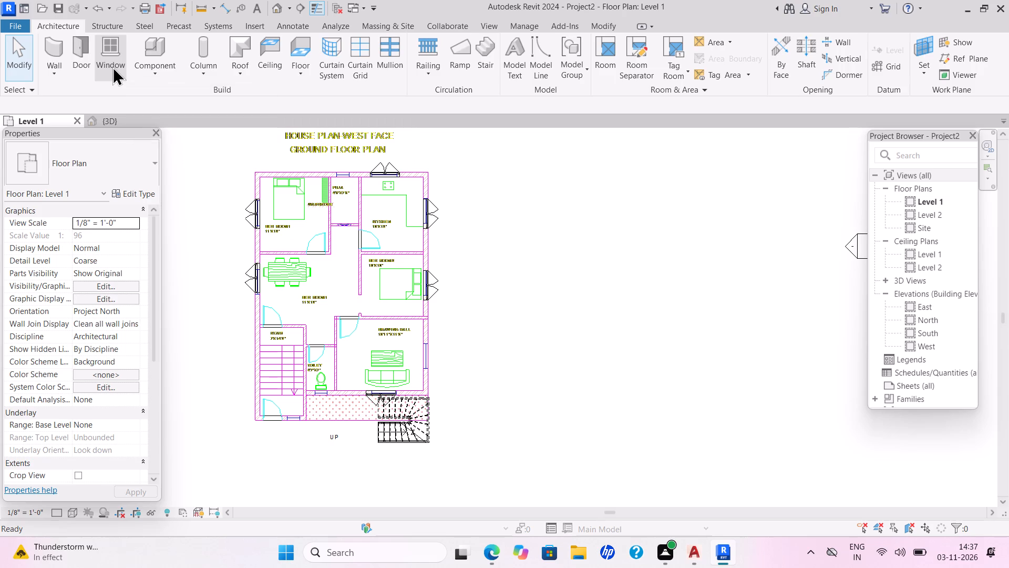
pyautogui.doubleClick(568, 68)
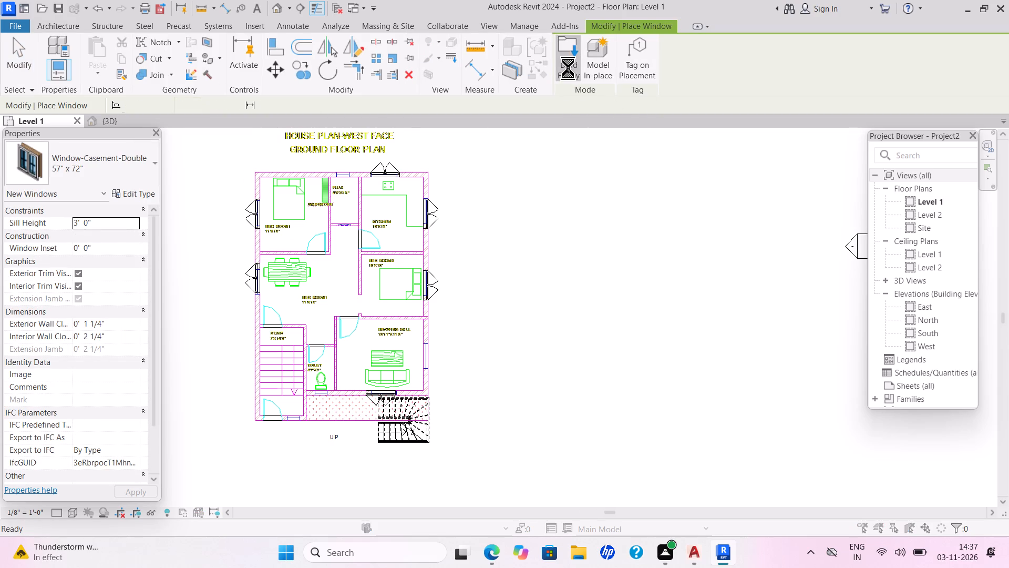
pyautogui.click(792, 141)
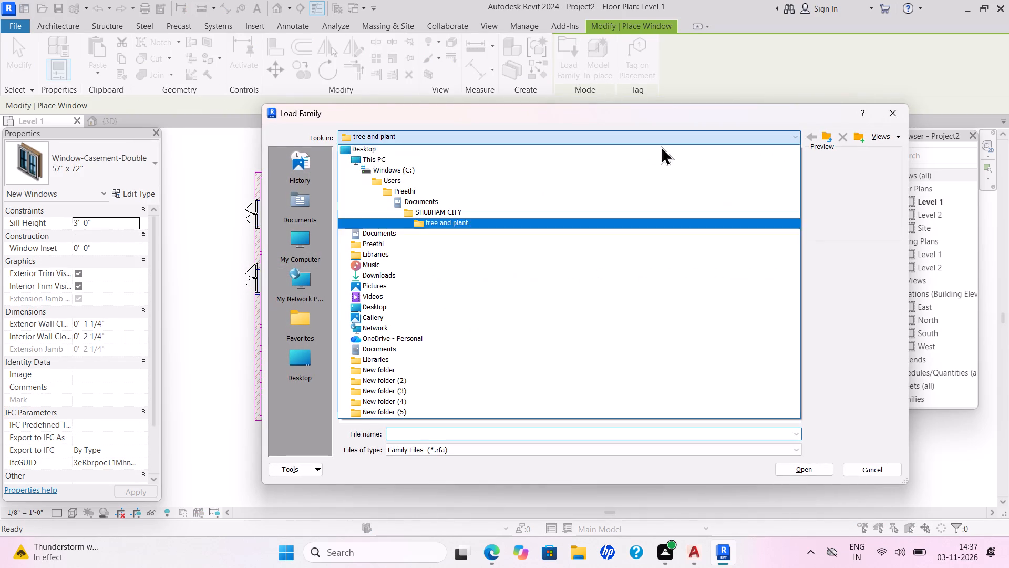
pyautogui.click(495, 160)
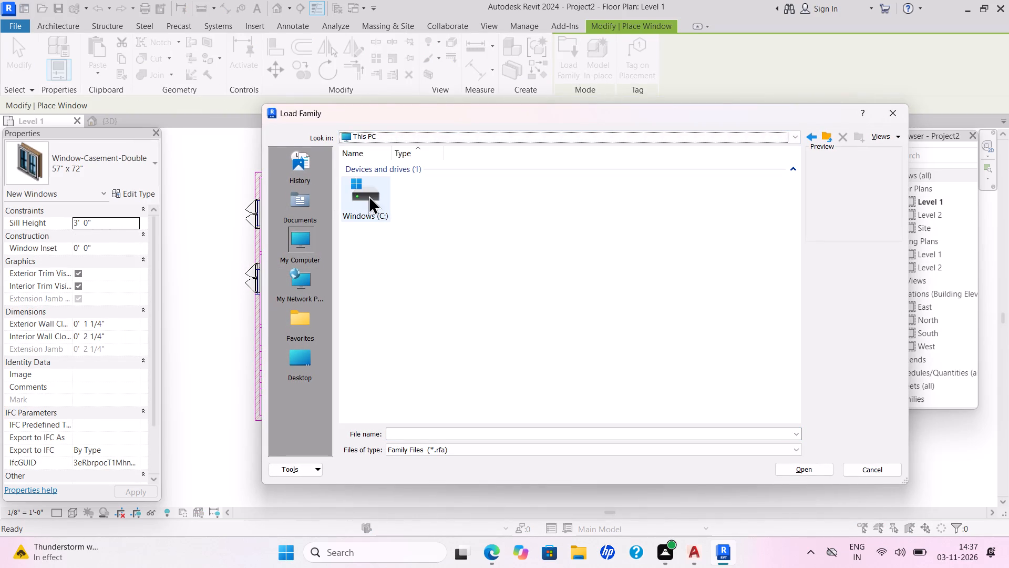
pyautogui.doubleClick(368, 195)
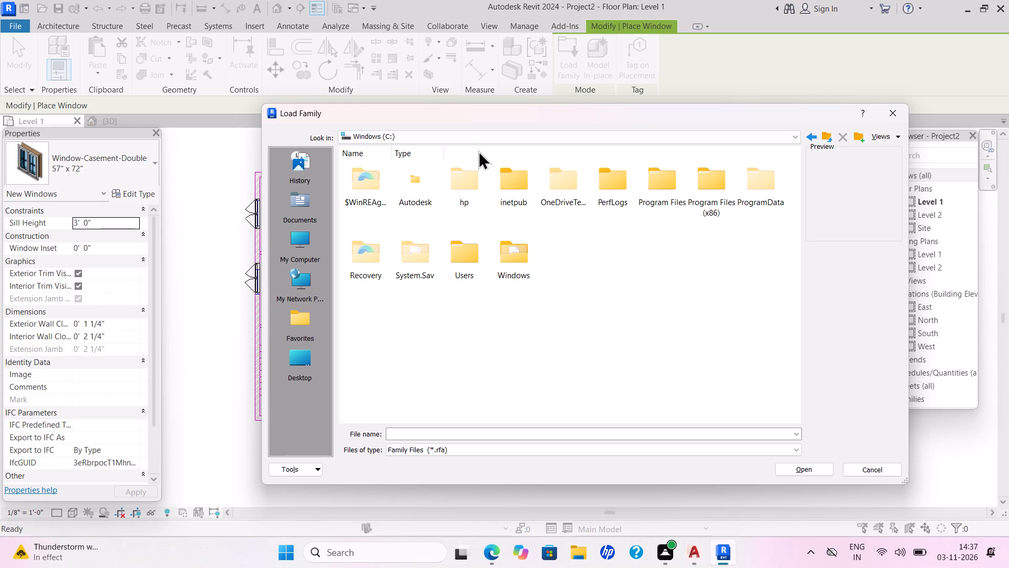
pyautogui.doubleClick(756, 198)
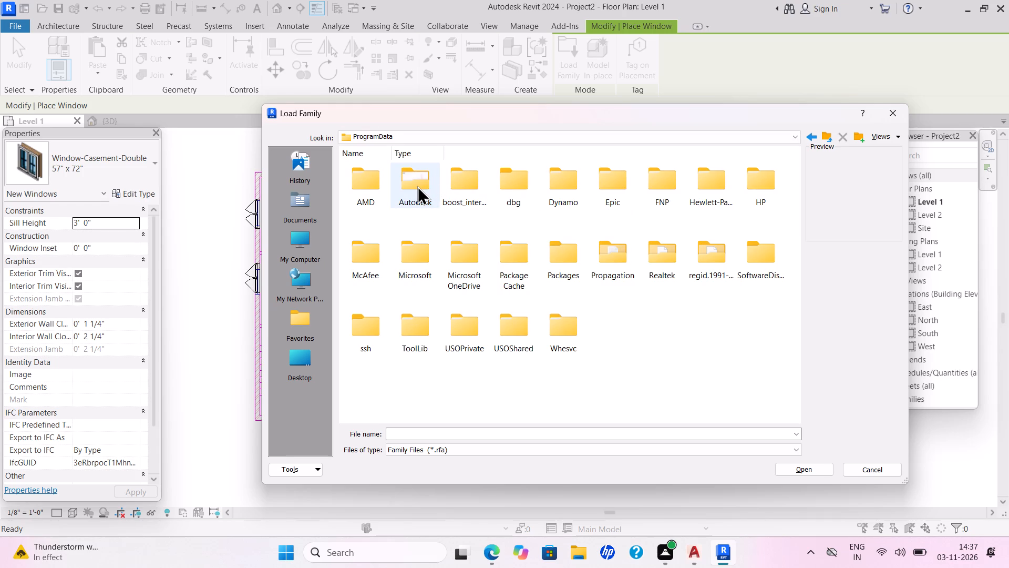
pyautogui.doubleClick(417, 186)
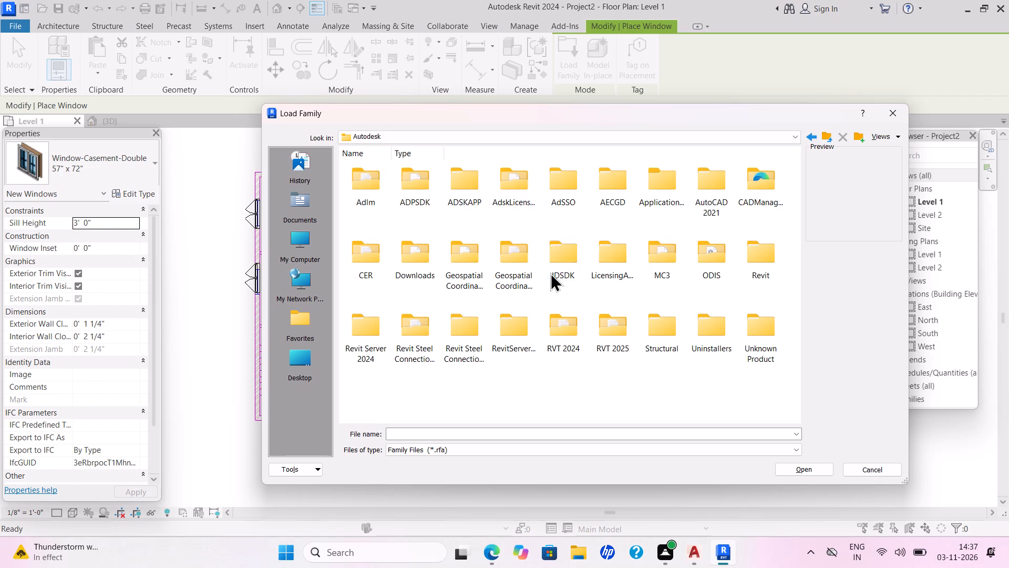
pyautogui.doubleClick(571, 330)
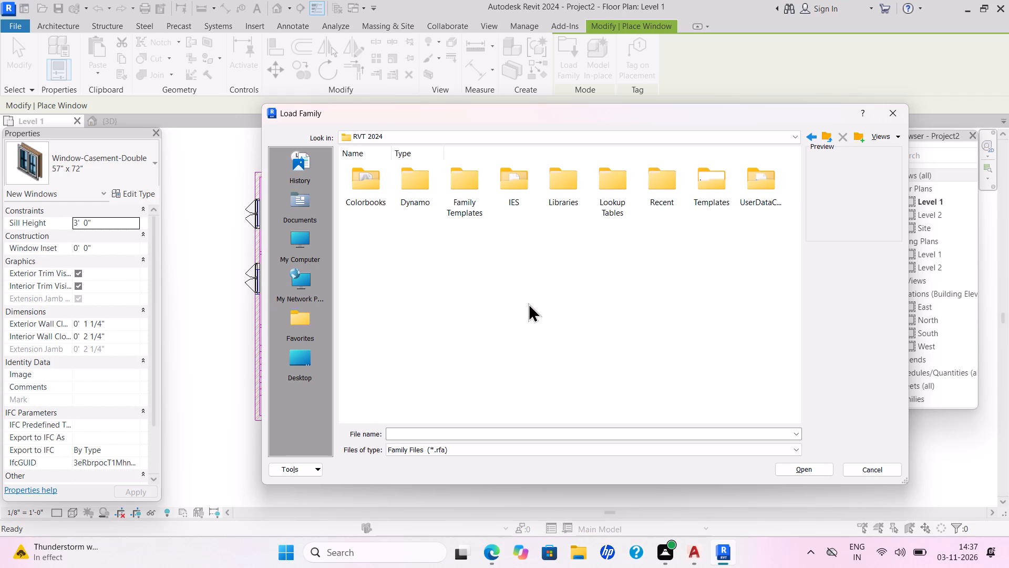
pyautogui.doubleClick(575, 184)
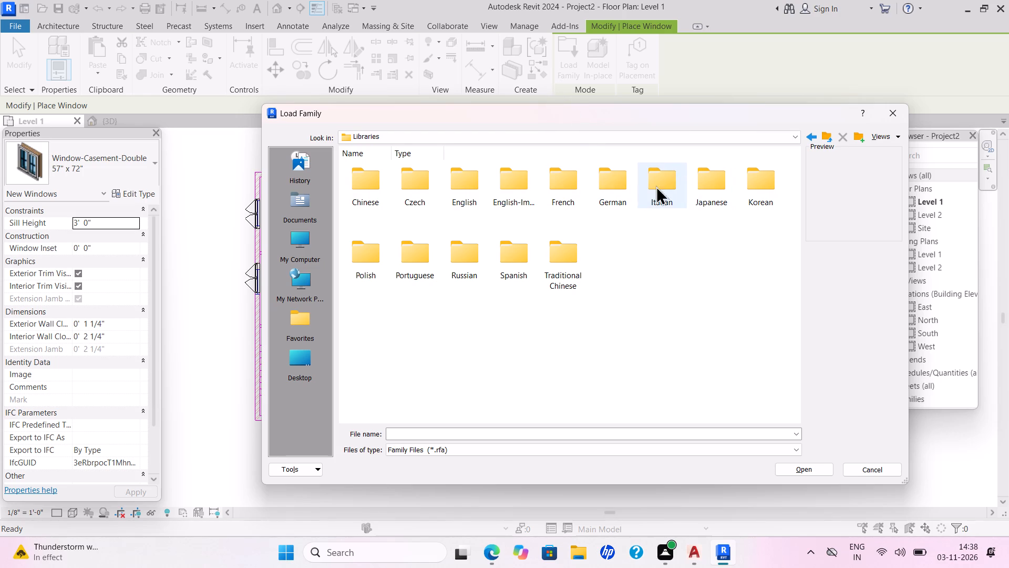
pyautogui.doubleClick(516, 192)
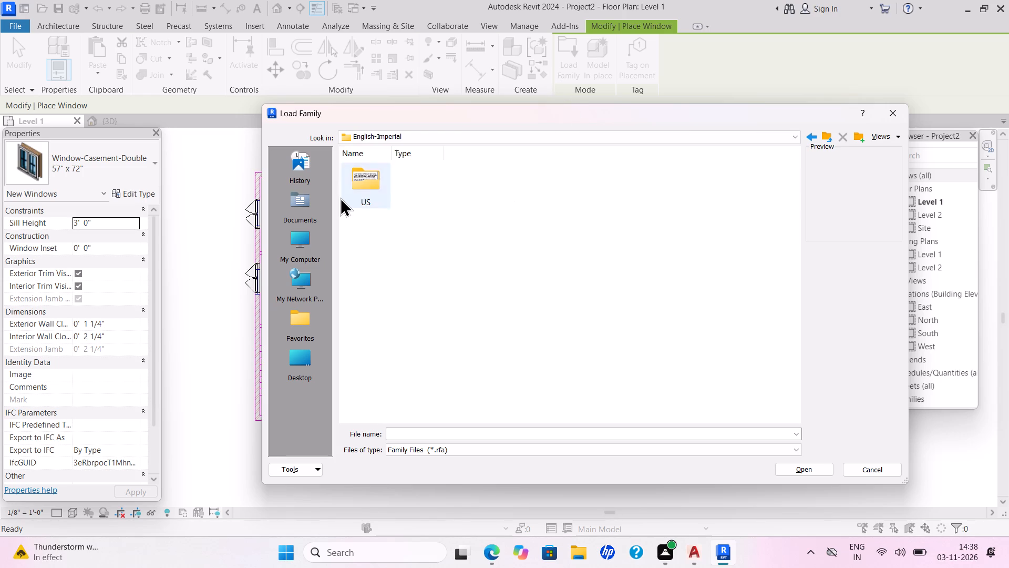
pyautogui.doubleClick(363, 181)
pyautogui.doubleClick(470, 197)
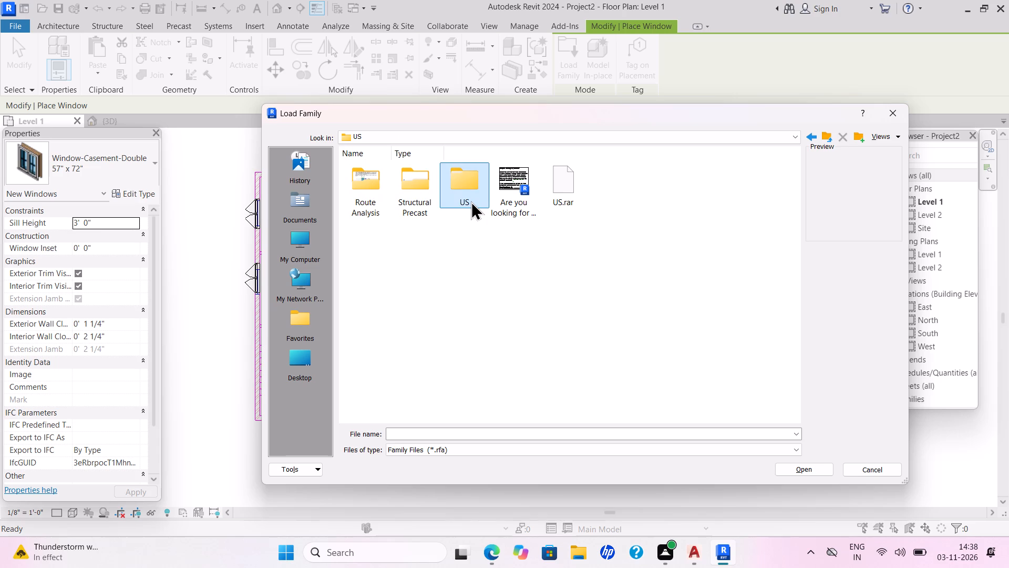
pyautogui.doubleClick(469, 192)
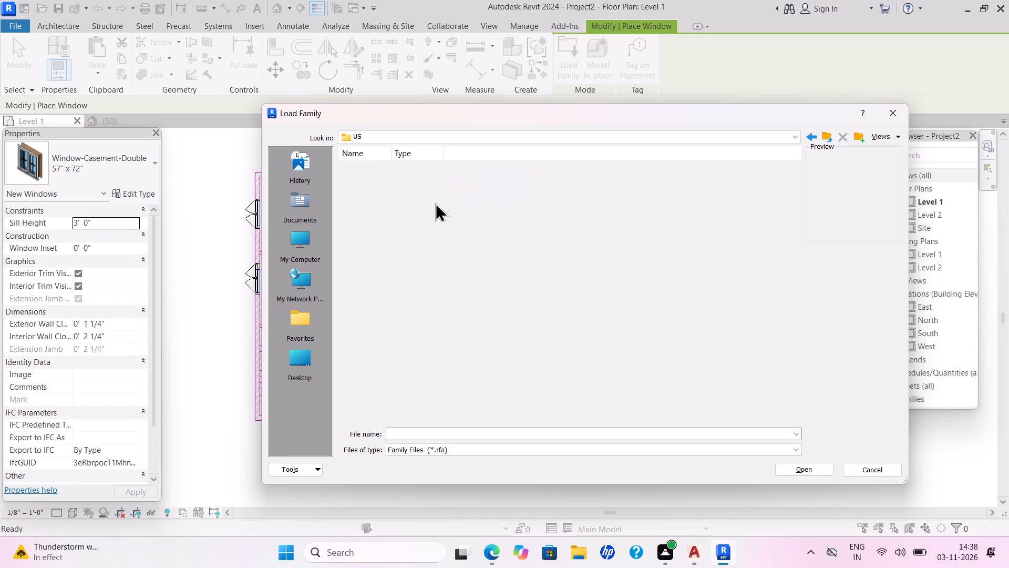
pyautogui.doubleClick(373, 185)
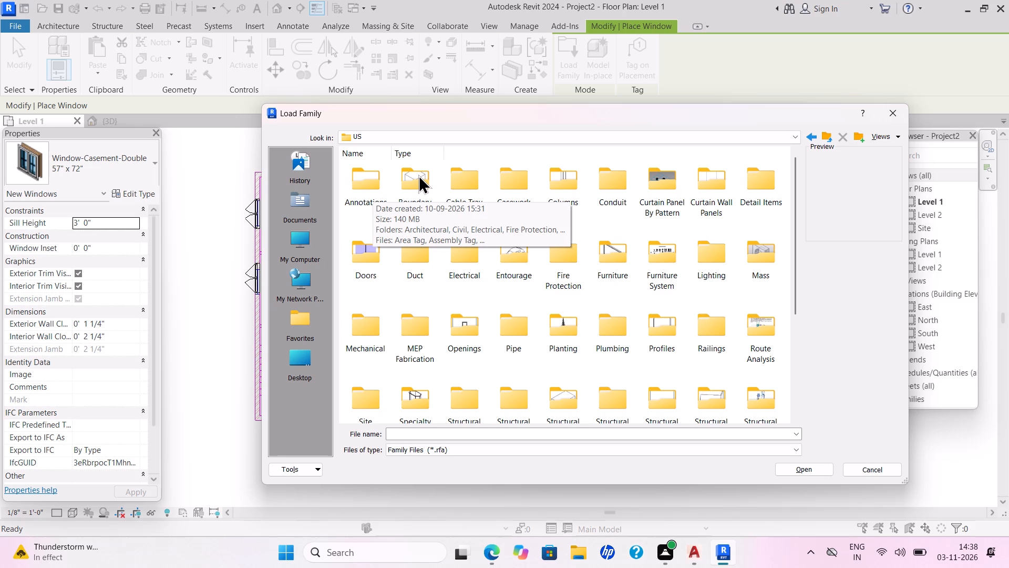
# Load the Window-Louvers family from the library's Windows folder.
pyautogui.scroll(-1, 664, 393)
pyautogui.scroll(1, 664, 393)
pyautogui.scroll(-4, 666, 393)
pyautogui.scroll(1, 675, 394)
pyautogui.scroll(2, 738, 395)
pyautogui.scroll(-1, 744, 405)
pyautogui.doubleClick(714, 381)
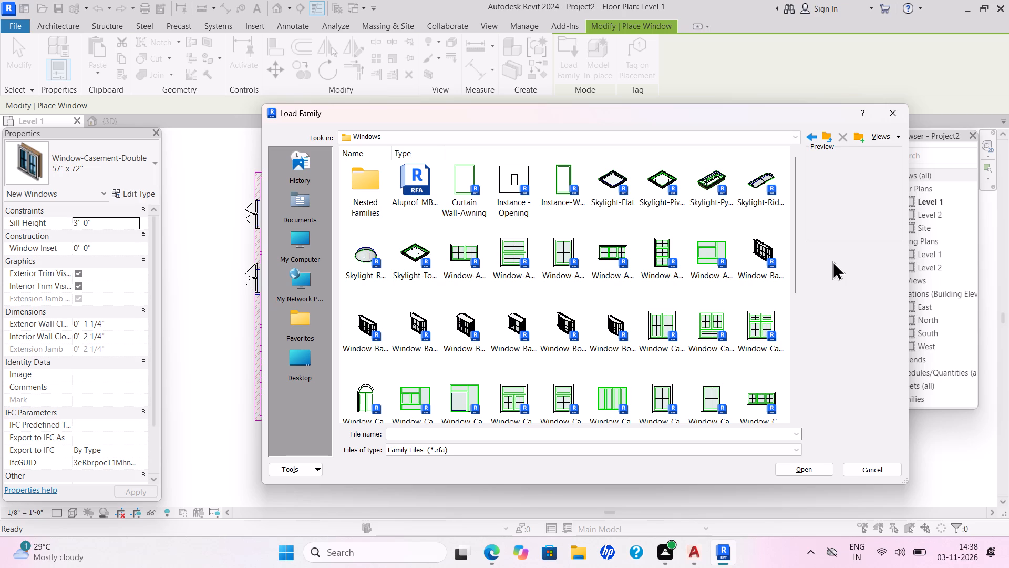
pyautogui.scroll(-2, 677, 384)
pyautogui.scroll(1, 676, 389)
pyautogui.scroll(-1, 676, 392)
pyautogui.scroll(1, 676, 392)
pyautogui.scroll(-2, 676, 393)
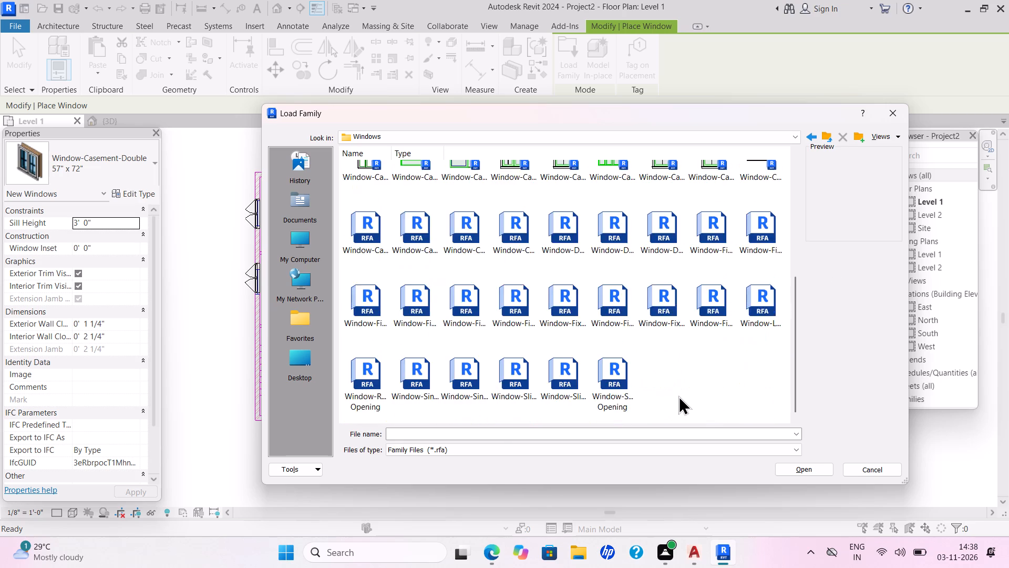
pyautogui.scroll(-2, 678, 395)
pyautogui.scroll(2, 681, 396)
pyautogui.scroll(-1, 681, 396)
pyautogui.scroll(1, 681, 396)
pyautogui.scroll(1, 747, 387)
pyautogui.scroll(-2, 745, 389)
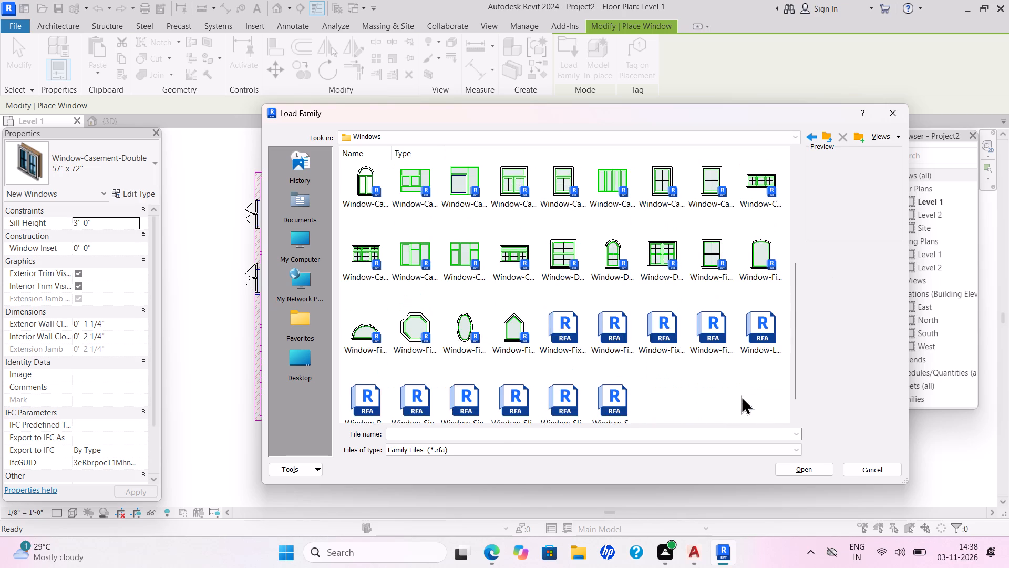
pyautogui.scroll(-1, 741, 395)
pyautogui.doubleClick(768, 309)
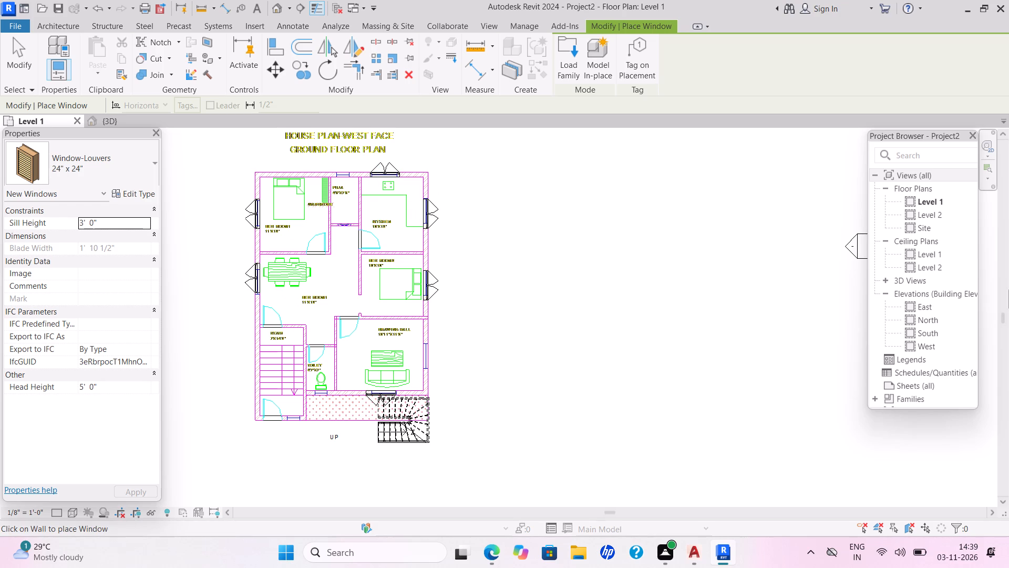
# Place Window-Louvers 24" x 24" units with a 7' sill height in the small upper room's outer wall and the toilet's lower wall.
pyautogui.moveTo(113, 222); pyautogui.dragTo(111, 231)
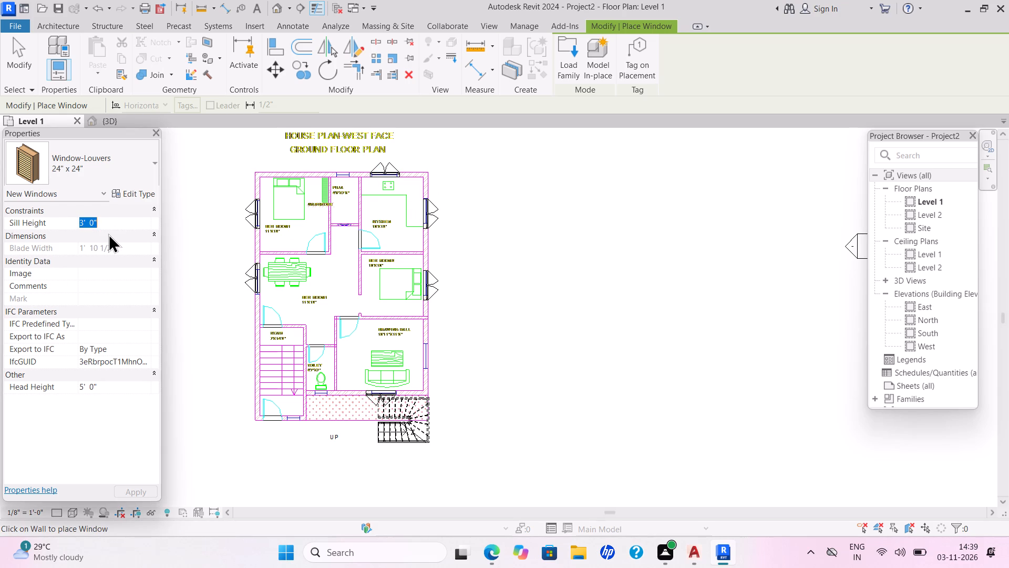
pyautogui.press('BackSpace')
pyautogui.write("7'")
pyautogui.press('Return')
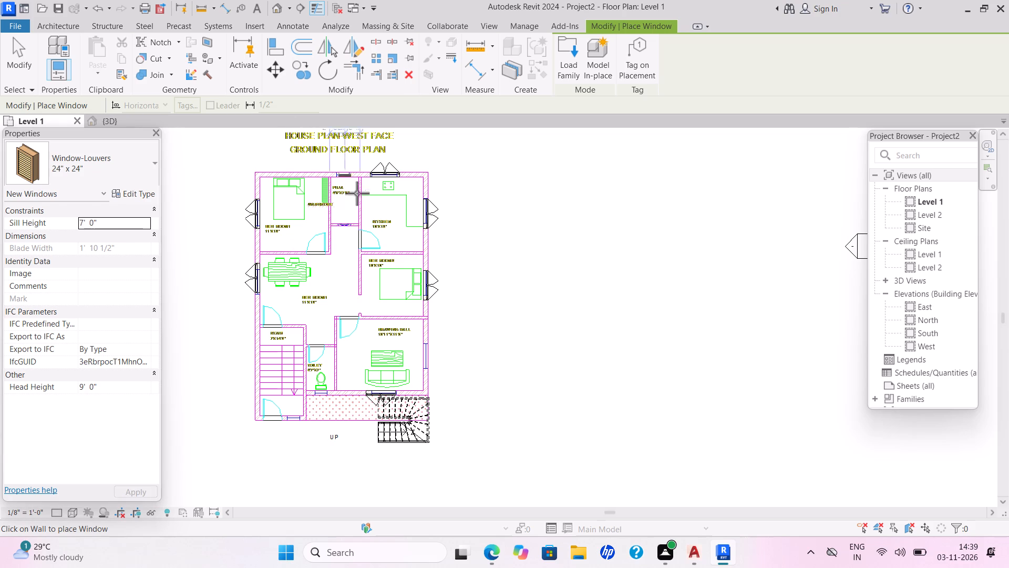
pyautogui.click(342, 170)
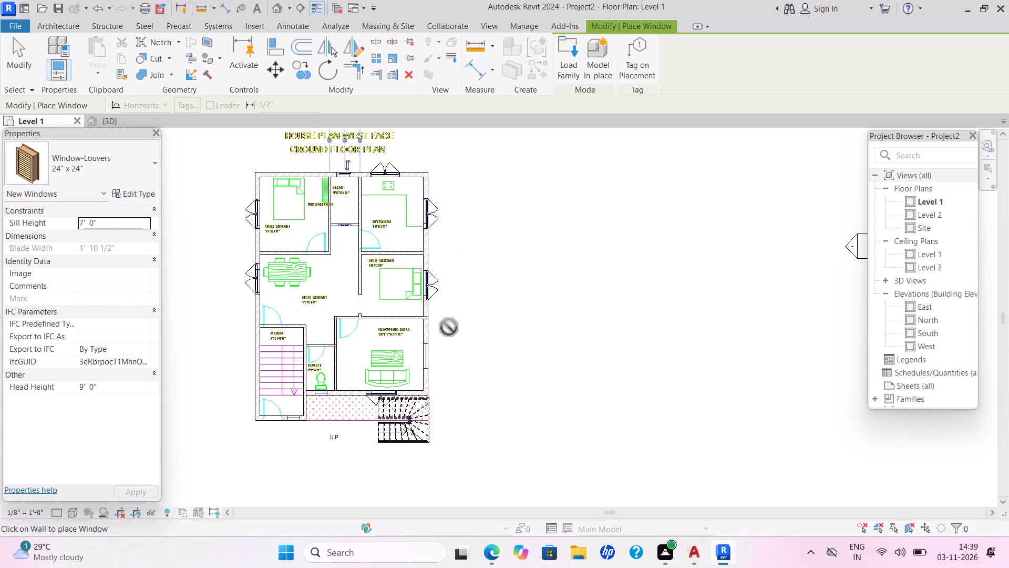
pyautogui.click(322, 399)
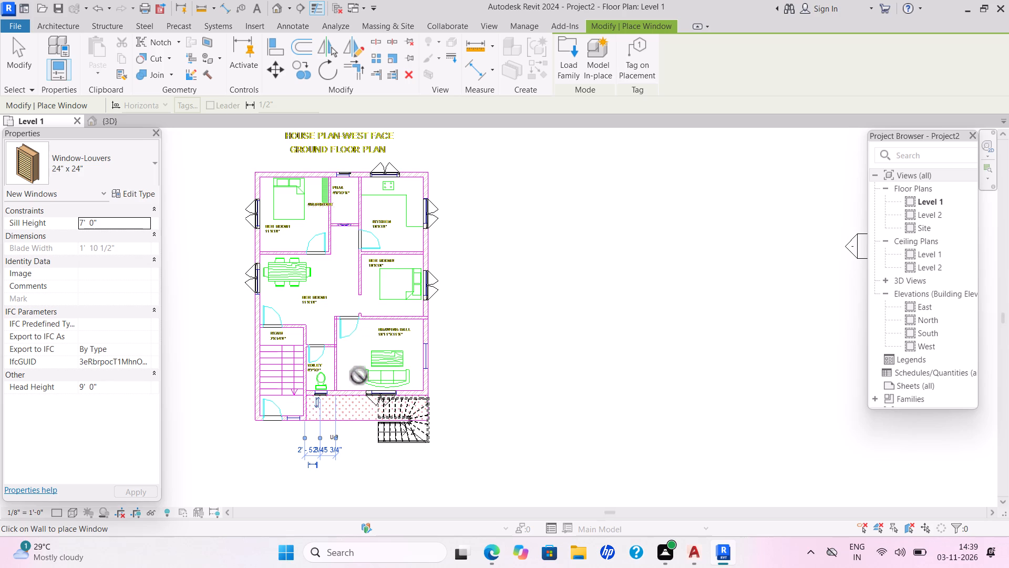
pyautogui.press('Escape')
pyautogui.press('Escape')
pyautogui.press('Escape')
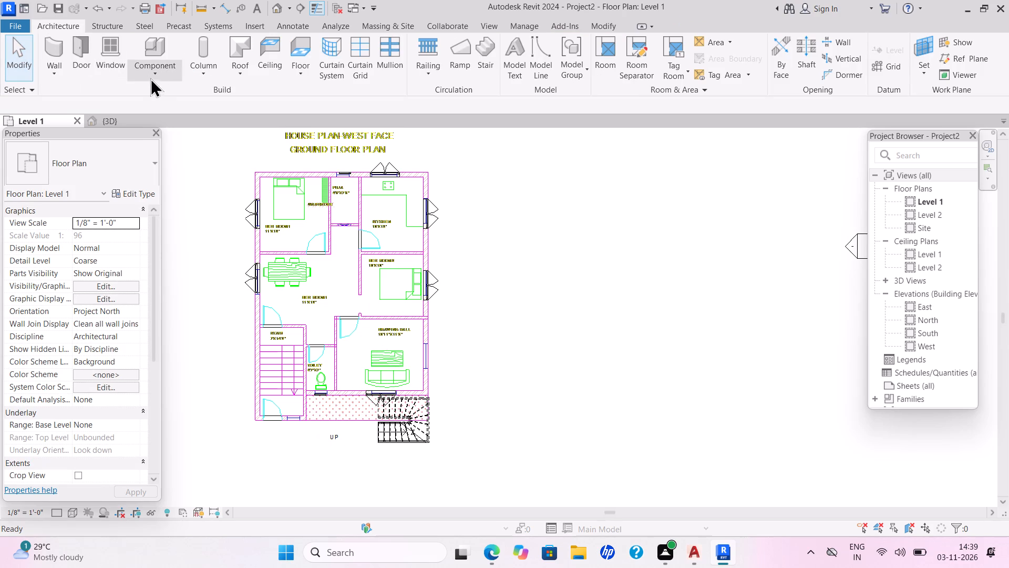
# Start placing a component on Level 1.
pyautogui.click(170, 77)
pyautogui.click(171, 95)
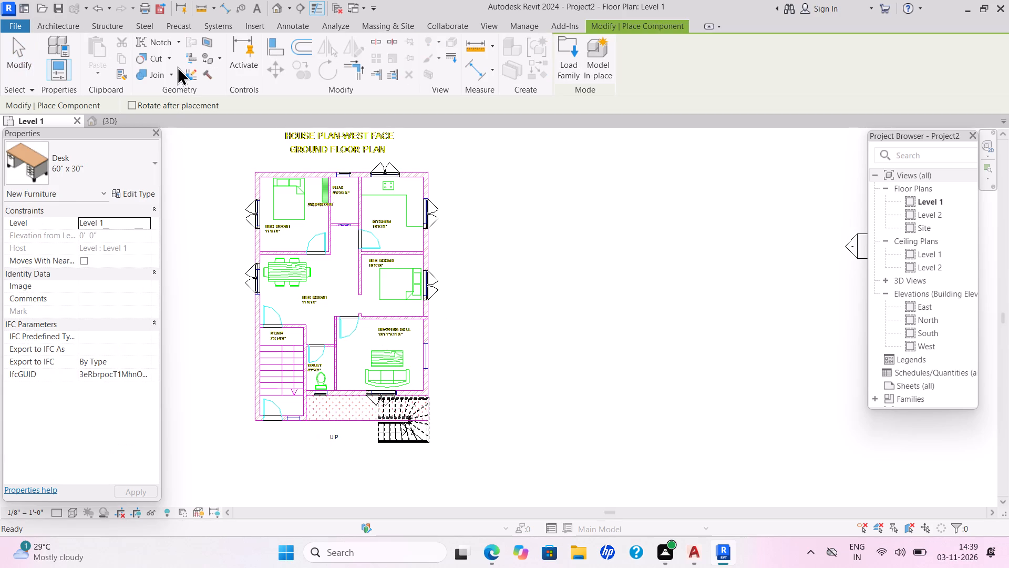
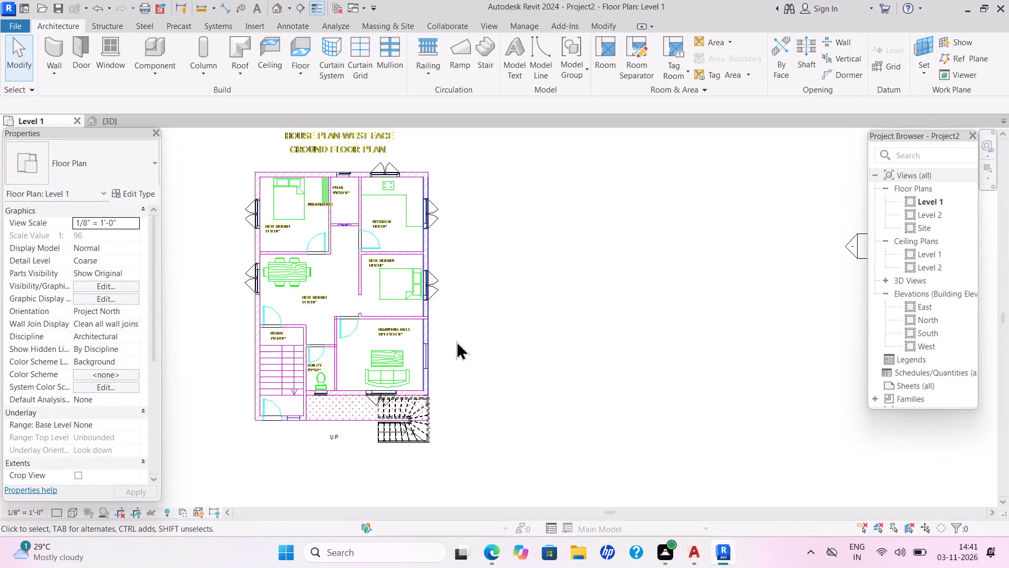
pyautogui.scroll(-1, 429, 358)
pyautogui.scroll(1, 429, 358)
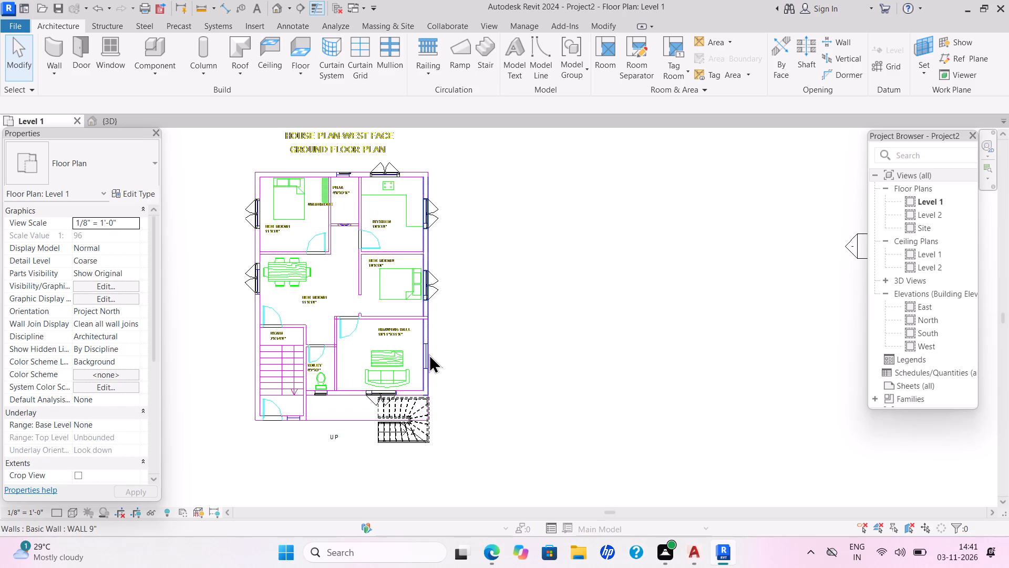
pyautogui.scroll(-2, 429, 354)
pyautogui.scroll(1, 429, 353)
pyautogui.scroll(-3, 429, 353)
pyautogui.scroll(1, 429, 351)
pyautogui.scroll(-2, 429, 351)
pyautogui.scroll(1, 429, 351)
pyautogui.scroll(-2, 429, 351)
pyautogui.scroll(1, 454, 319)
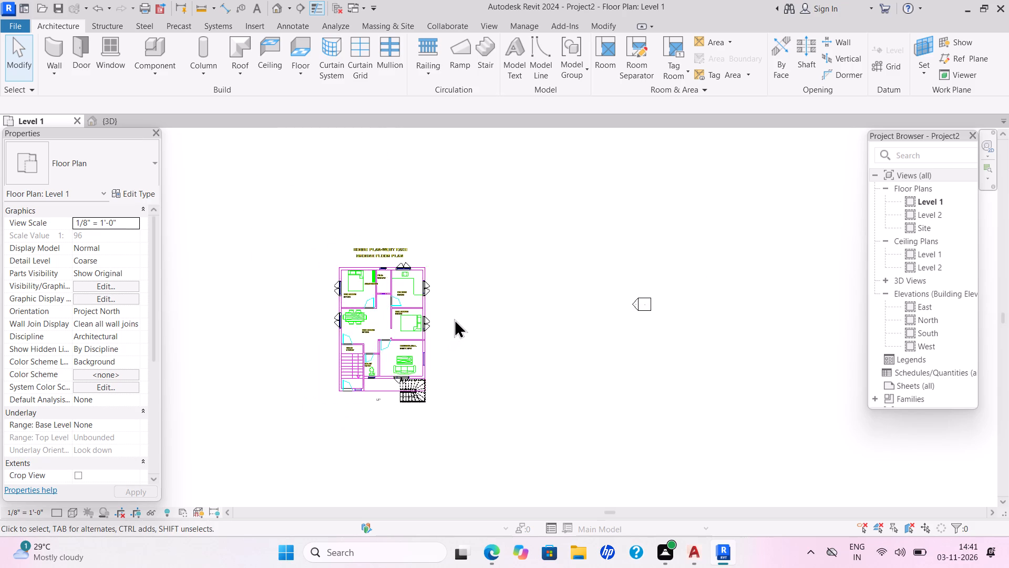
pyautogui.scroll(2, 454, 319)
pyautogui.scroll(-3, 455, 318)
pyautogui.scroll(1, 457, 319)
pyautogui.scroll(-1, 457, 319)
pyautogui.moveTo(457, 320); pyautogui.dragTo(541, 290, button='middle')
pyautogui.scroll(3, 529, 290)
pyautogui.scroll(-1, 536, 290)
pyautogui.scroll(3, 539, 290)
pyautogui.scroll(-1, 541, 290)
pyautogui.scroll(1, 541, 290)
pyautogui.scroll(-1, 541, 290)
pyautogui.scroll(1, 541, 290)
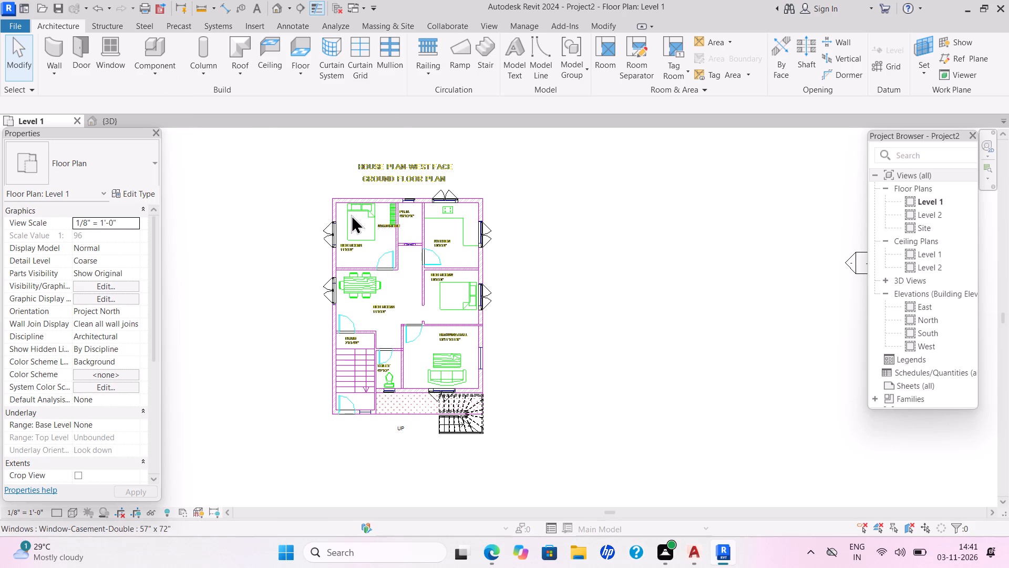
# Load the Bed_17739 family as a component from the beds folder in the SHUBHAM CITY library under Documents.
pyautogui.click(161, 73)
pyautogui.click(186, 87)
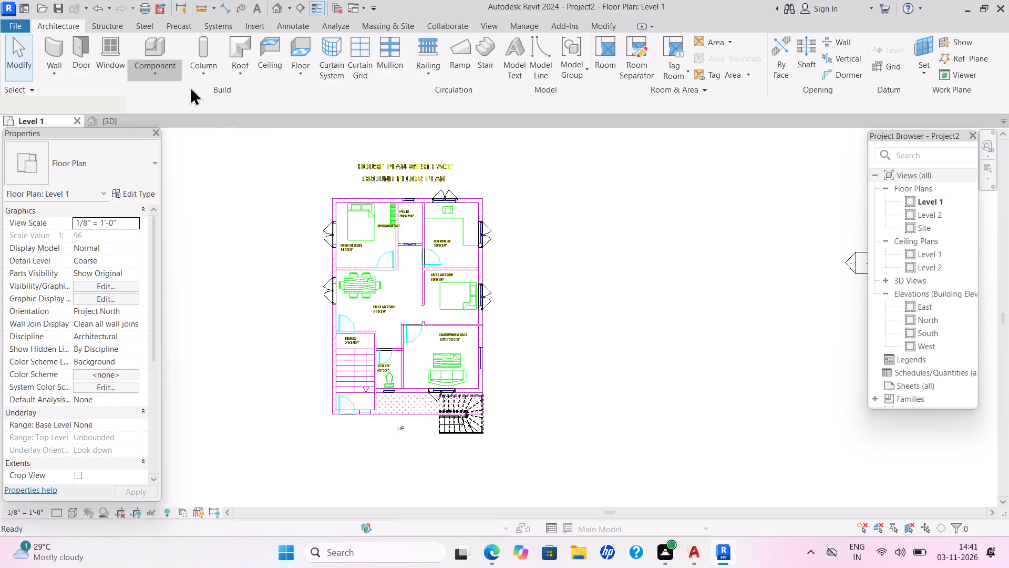
pyautogui.doubleClick(572, 66)
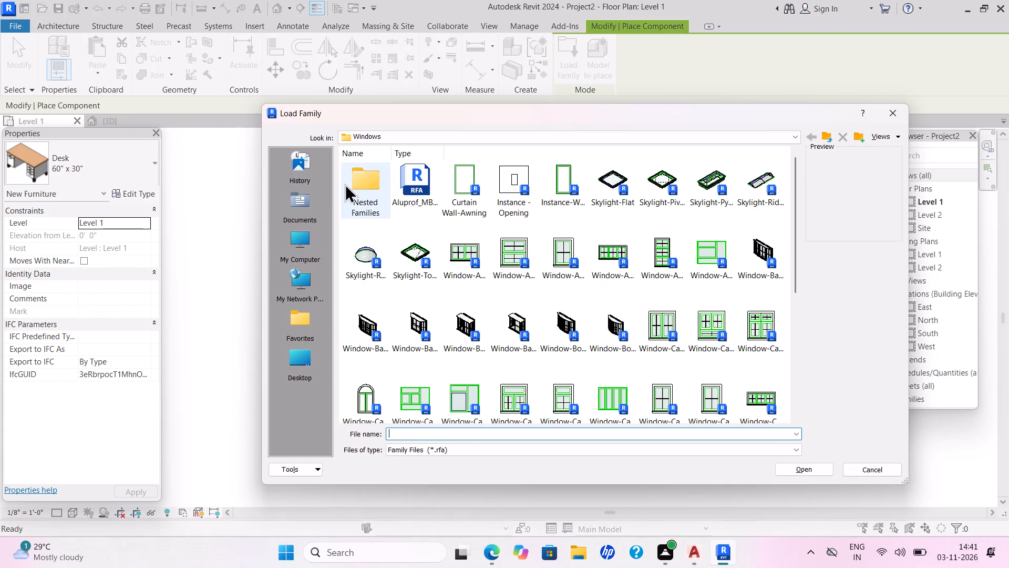
pyautogui.doubleClick(305, 208)
pyautogui.doubleClick(660, 191)
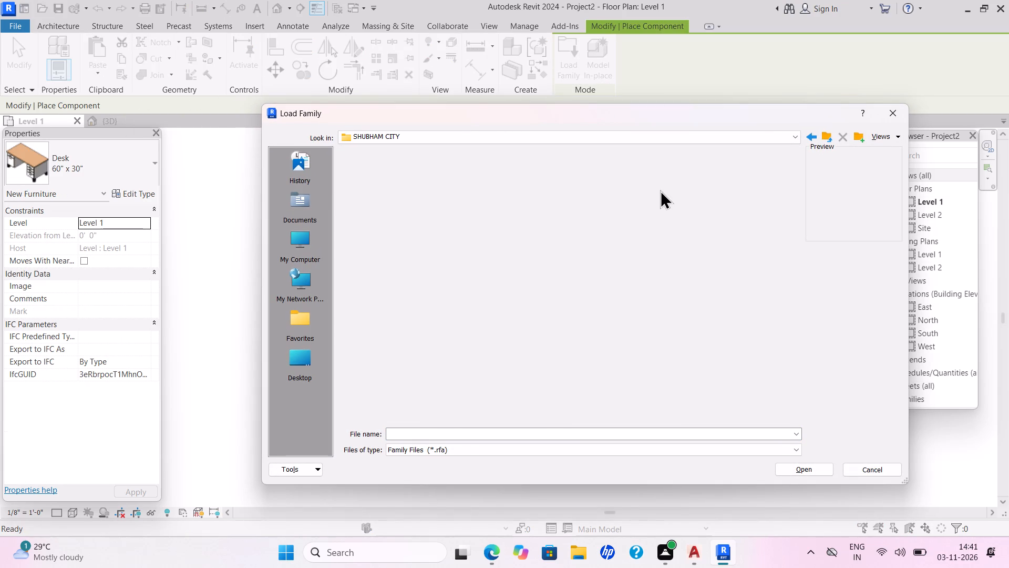
pyautogui.scroll(-2, 533, 171)
pyautogui.scroll(1, 533, 173)
pyautogui.scroll(-2, 533, 173)
pyautogui.scroll(1, 533, 173)
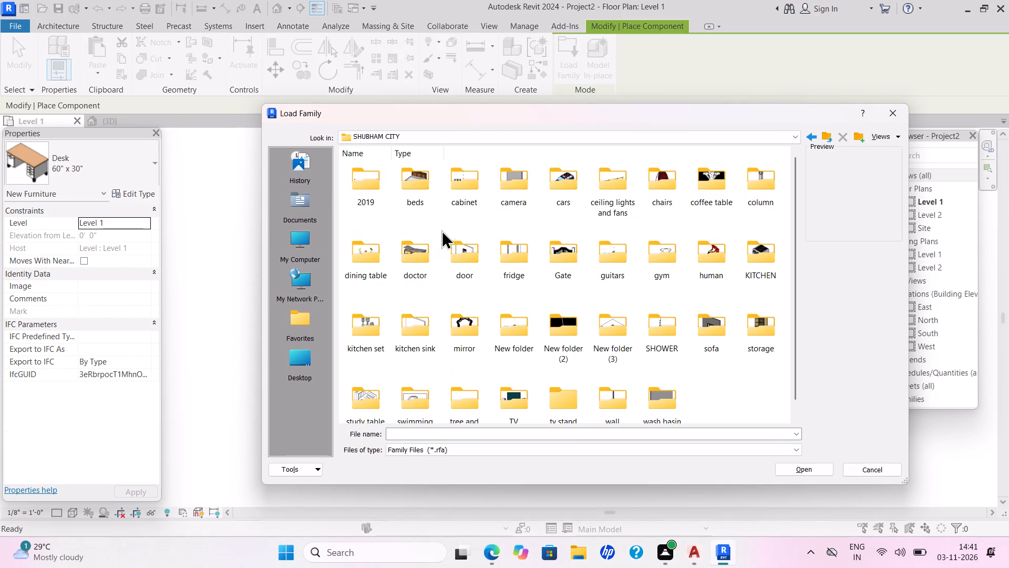
pyautogui.doubleClick(414, 197)
pyautogui.click(674, 191)
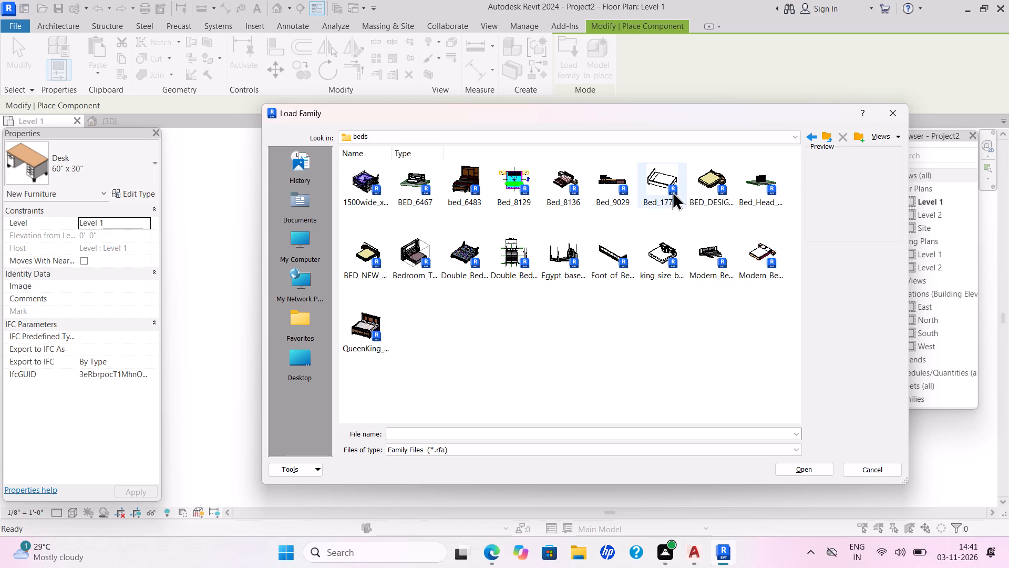
pyautogui.click(805, 465)
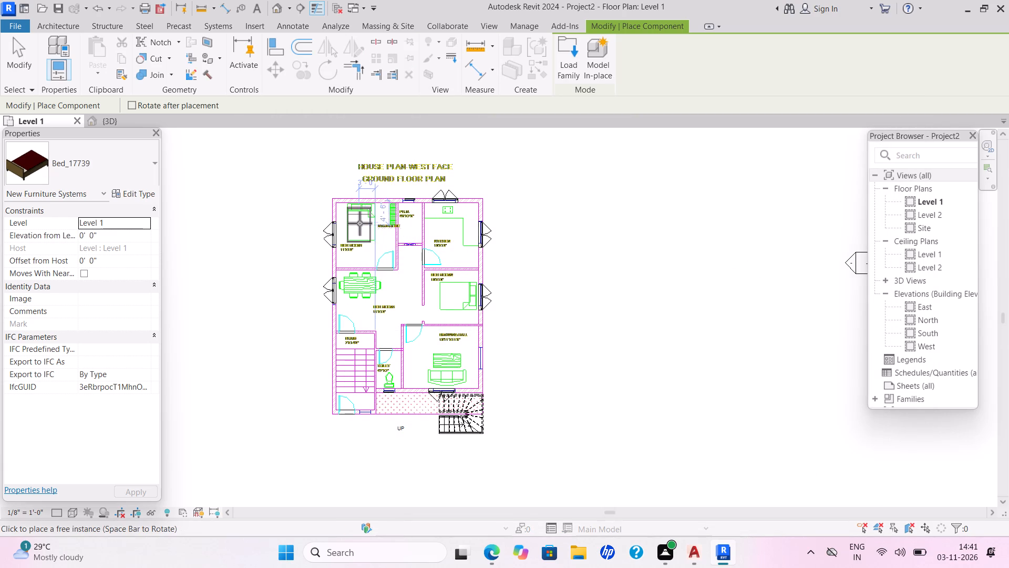
# Place Bed_17739 over the plan's bed symbols in the upper-left bedroom and, rotated to match, in the bedroom below the kitchen.
pyautogui.click(359, 223)
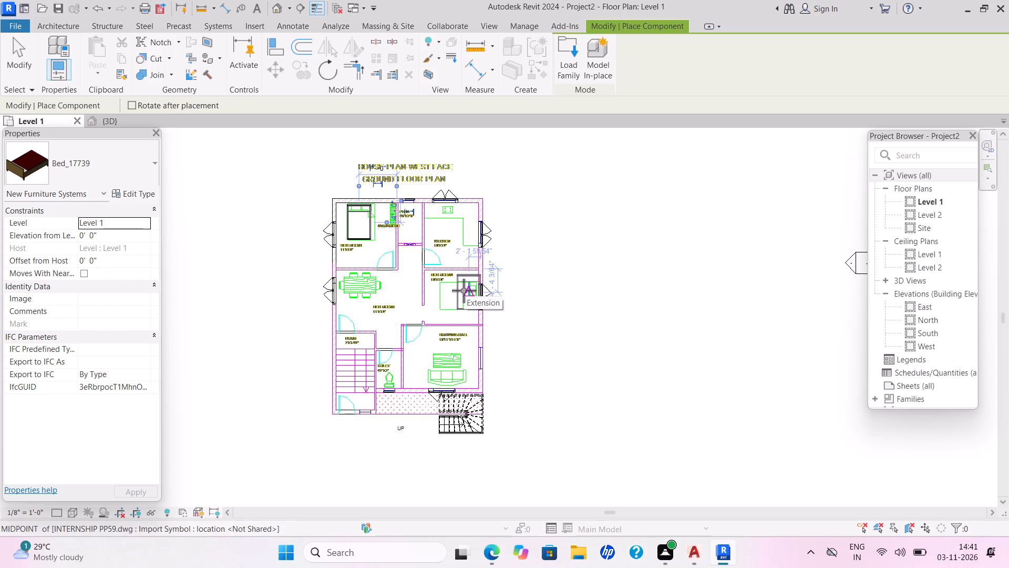
pyautogui.press('space')
pyautogui.press('space')
pyautogui.press('space')
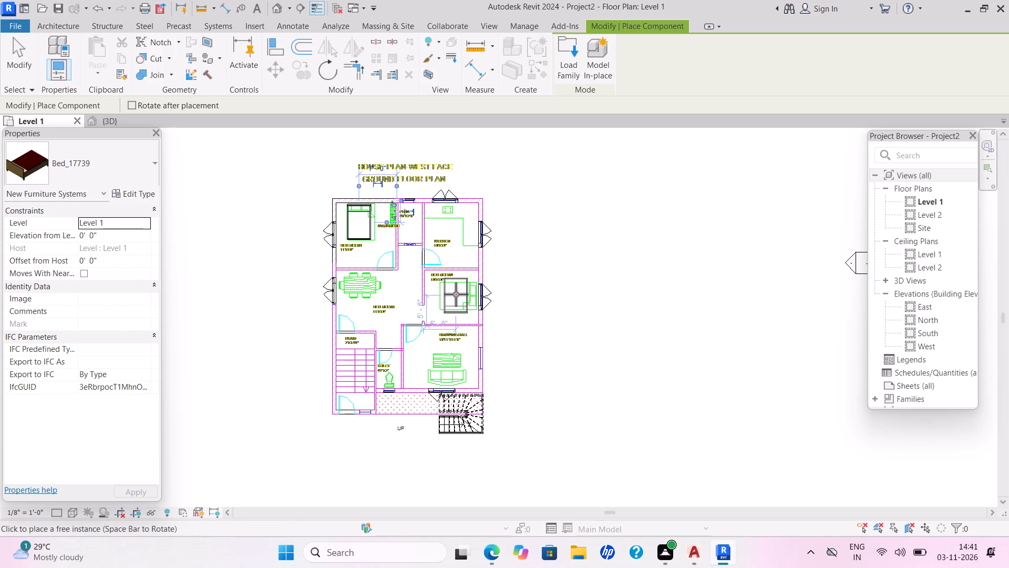
pyautogui.press('space')
pyautogui.click(458, 295)
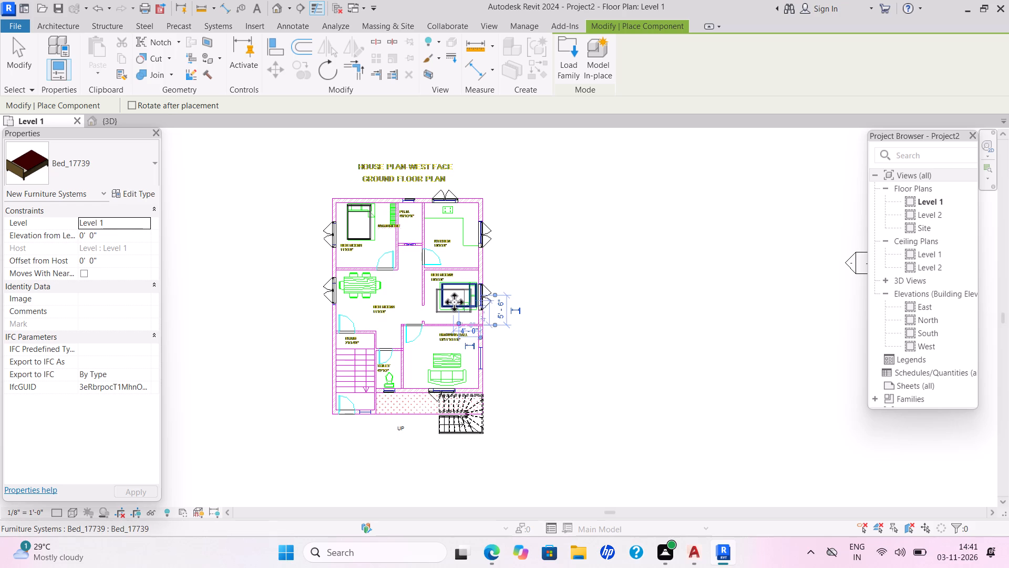
pyautogui.press('Escape')
pyautogui.press('Escape')
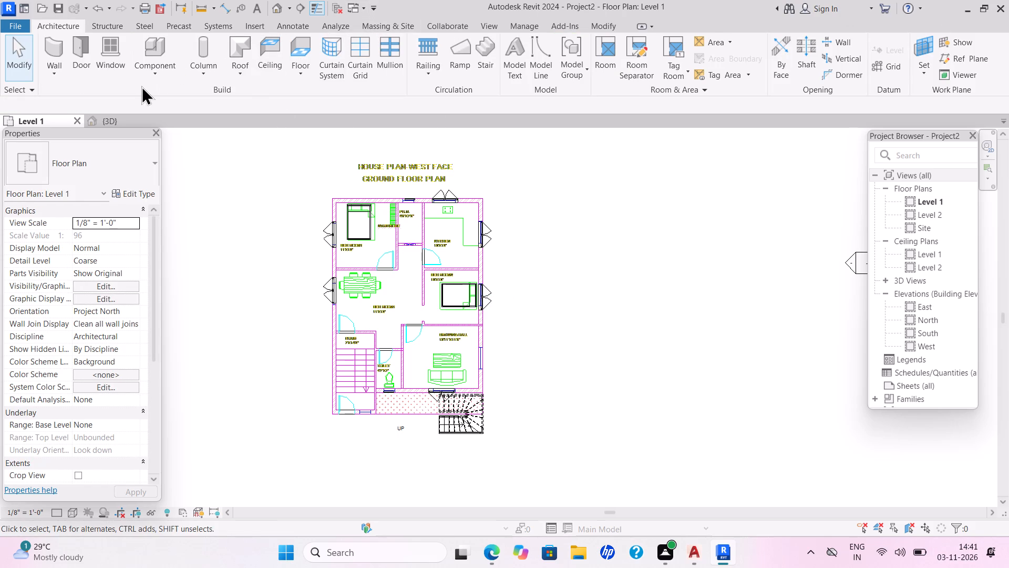
# Load the Dining_Table_w_Chairs_11374 family from the dining table folder of the SHUBHAM CITY library.
pyautogui.click(152, 66)
pyautogui.click(174, 89)
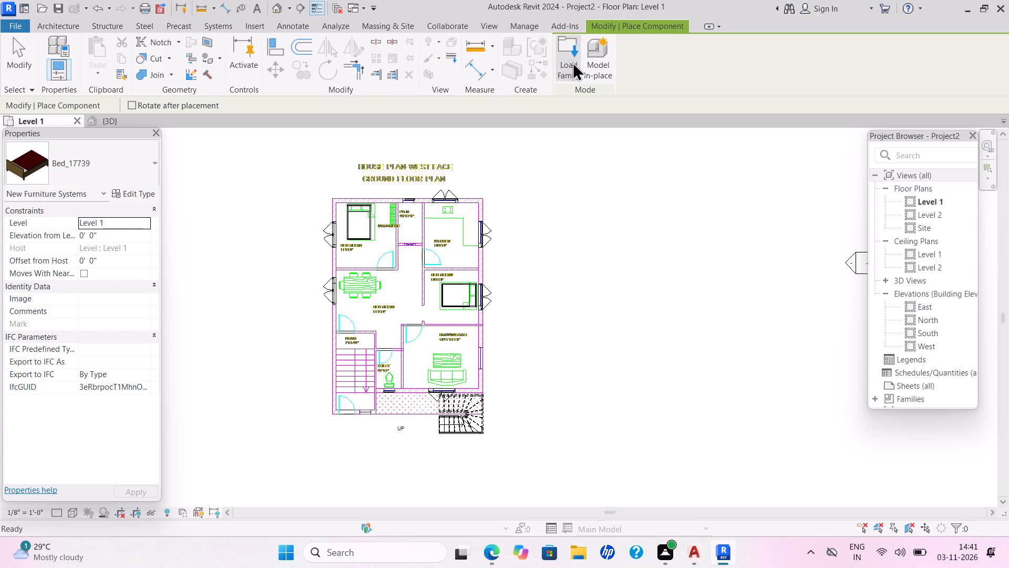
pyautogui.doubleClick(572, 61)
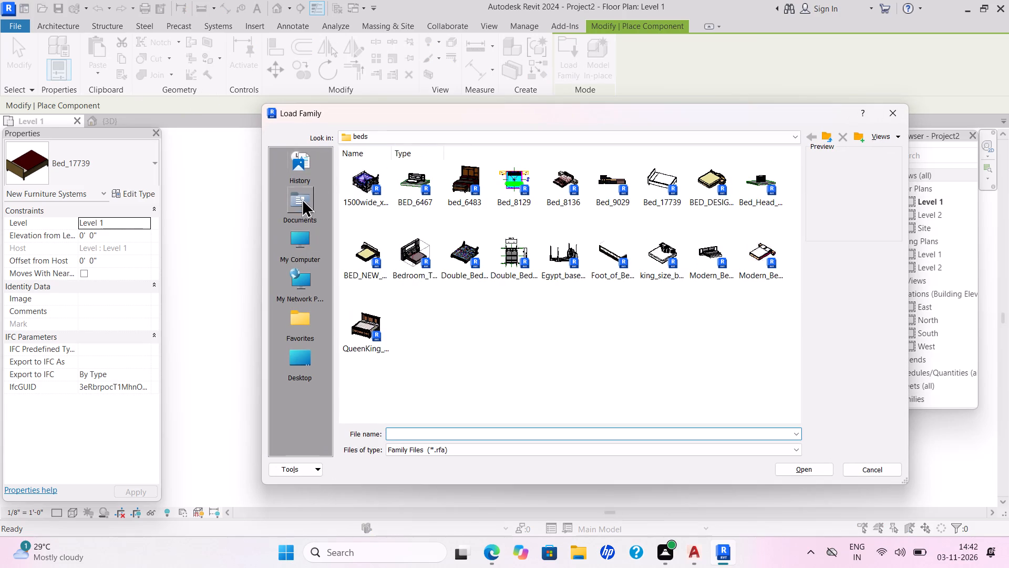
pyautogui.doubleClick(300, 200)
pyautogui.doubleClick(667, 189)
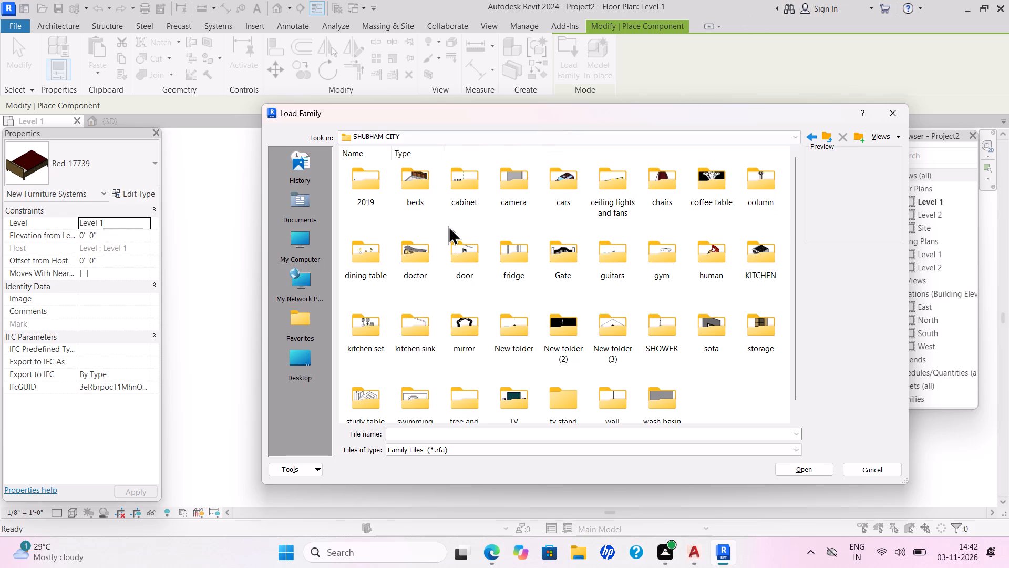
pyautogui.doubleClick(354, 256)
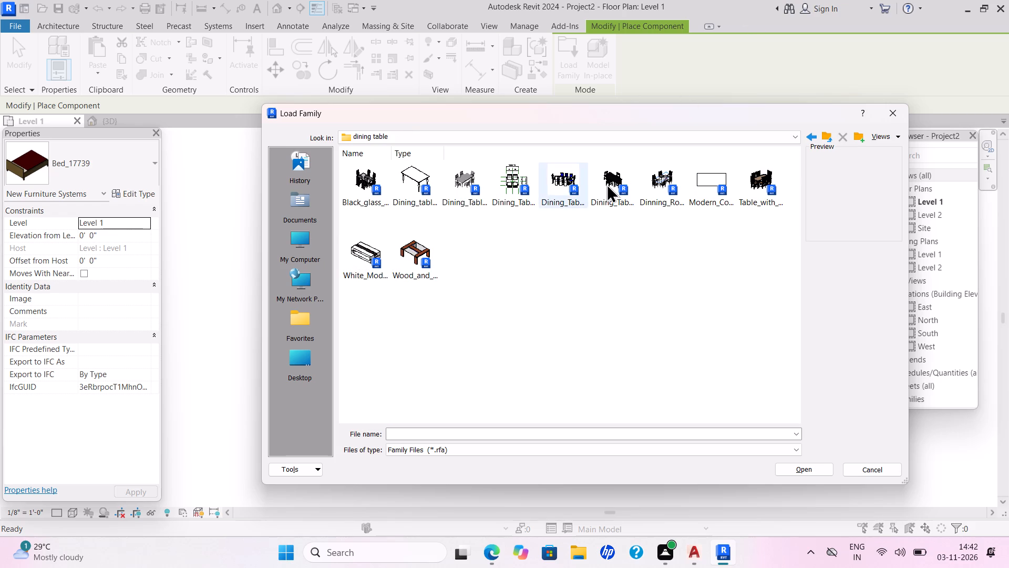
pyautogui.doubleClick(606, 184)
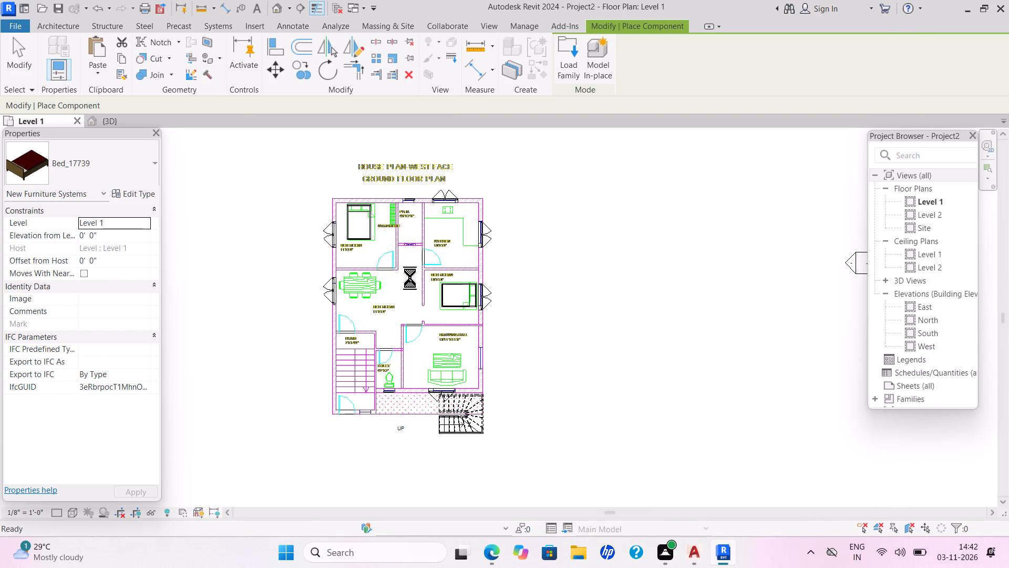
# Place the 762 mm x 1525 mm dining table with chairs over the plan's dining table symbol.
pyautogui.click(359, 291)
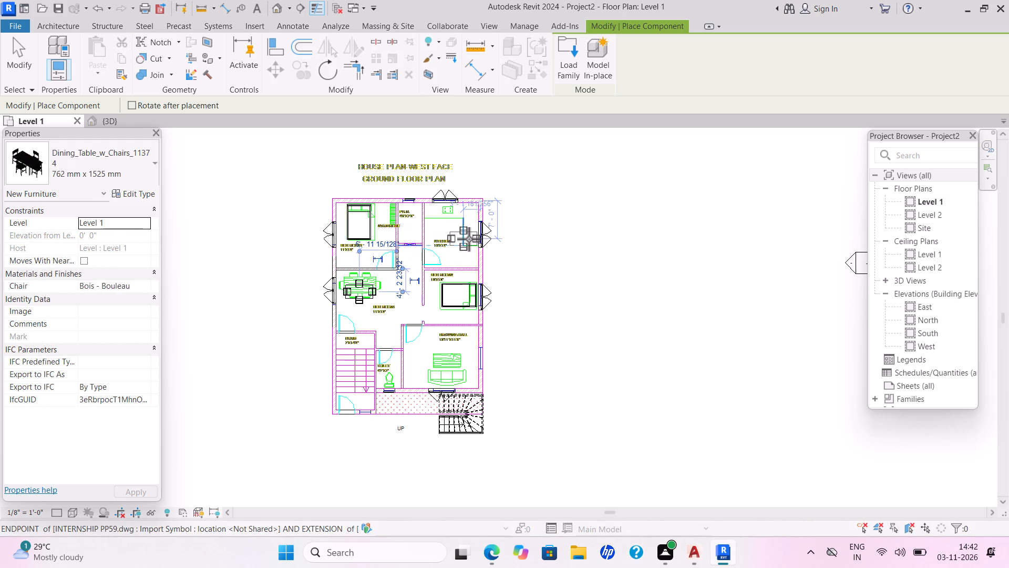
pyautogui.press('Escape')
pyautogui.press('Escape')
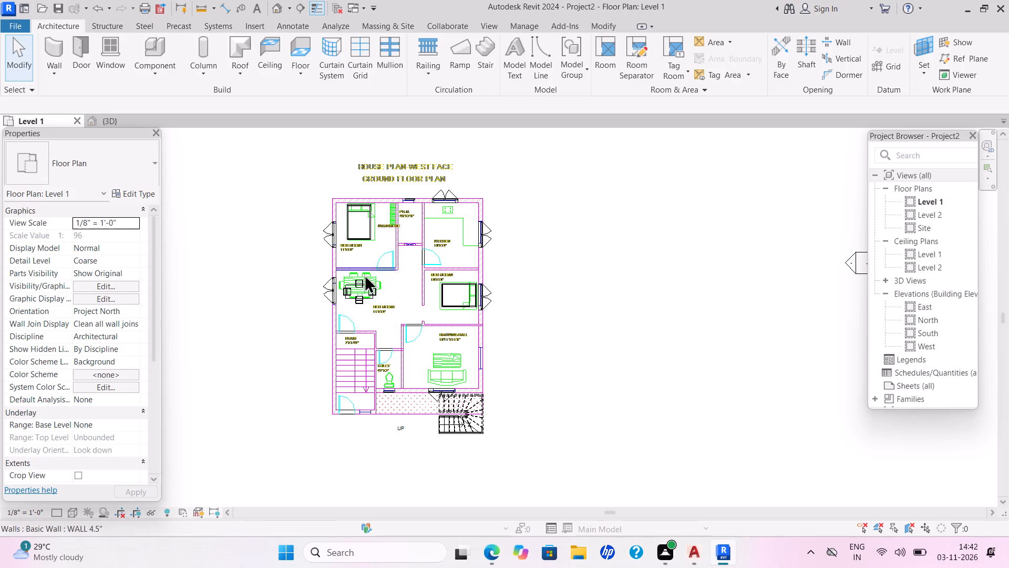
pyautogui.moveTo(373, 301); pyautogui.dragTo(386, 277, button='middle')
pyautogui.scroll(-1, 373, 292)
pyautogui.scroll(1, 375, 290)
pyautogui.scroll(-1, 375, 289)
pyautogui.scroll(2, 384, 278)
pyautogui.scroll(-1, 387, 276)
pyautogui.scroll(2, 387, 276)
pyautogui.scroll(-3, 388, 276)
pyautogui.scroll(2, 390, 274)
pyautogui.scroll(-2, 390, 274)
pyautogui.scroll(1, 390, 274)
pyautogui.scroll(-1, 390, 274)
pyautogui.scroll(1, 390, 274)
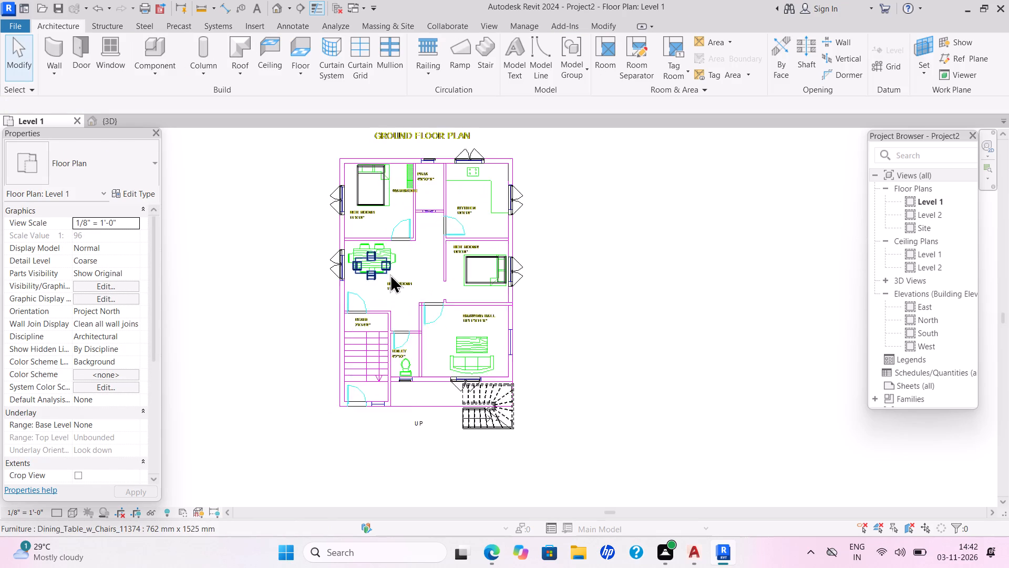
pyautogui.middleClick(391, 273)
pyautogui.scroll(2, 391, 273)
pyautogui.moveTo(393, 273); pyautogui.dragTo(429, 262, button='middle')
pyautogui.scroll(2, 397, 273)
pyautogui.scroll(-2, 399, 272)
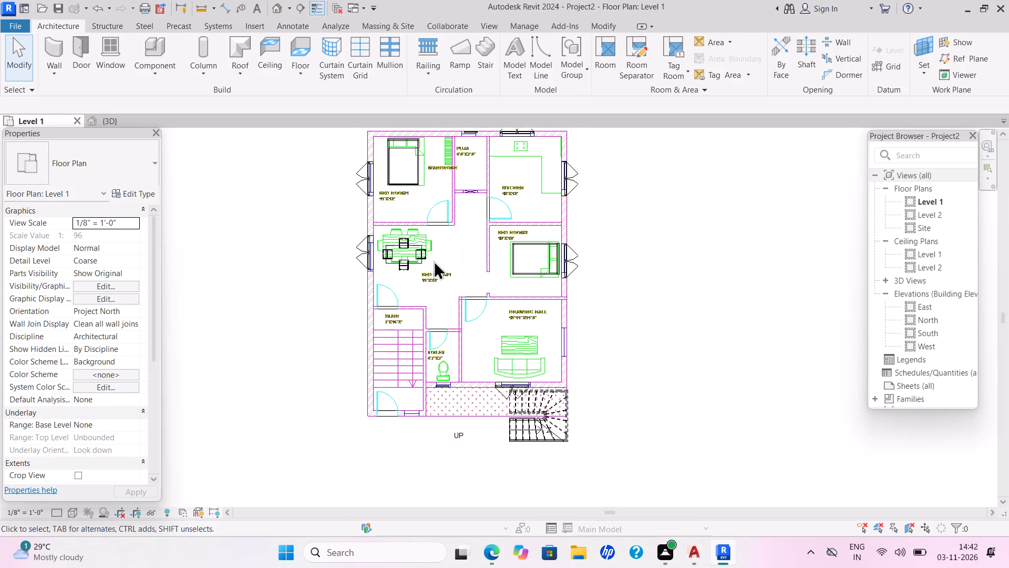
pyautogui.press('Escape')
# Load the Modern_Couch_11512 family from the sofa folder of the SHUBHAM CITY library.
pyautogui.click(162, 74)
pyautogui.click(172, 90)
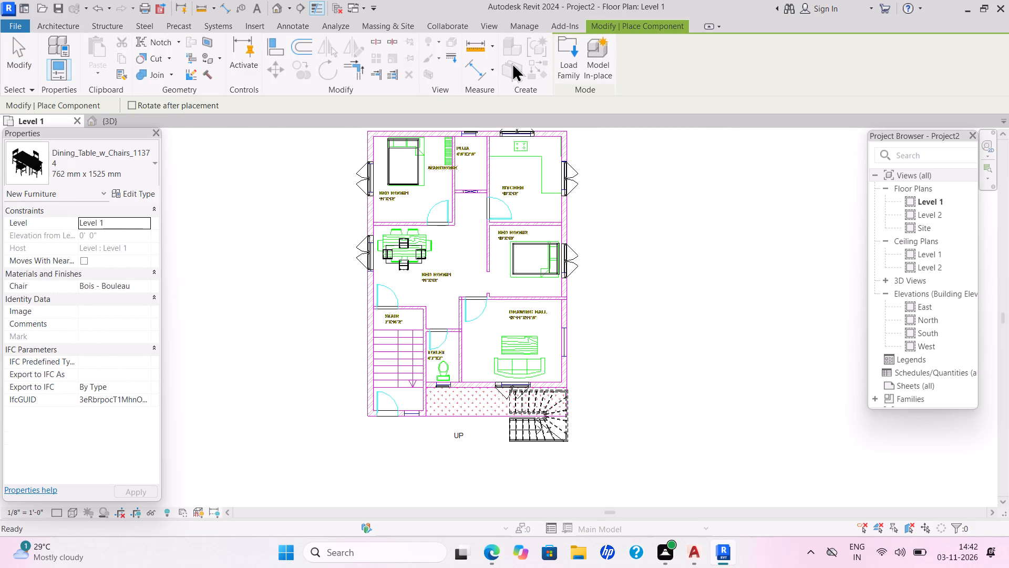
pyautogui.doubleClick(572, 49)
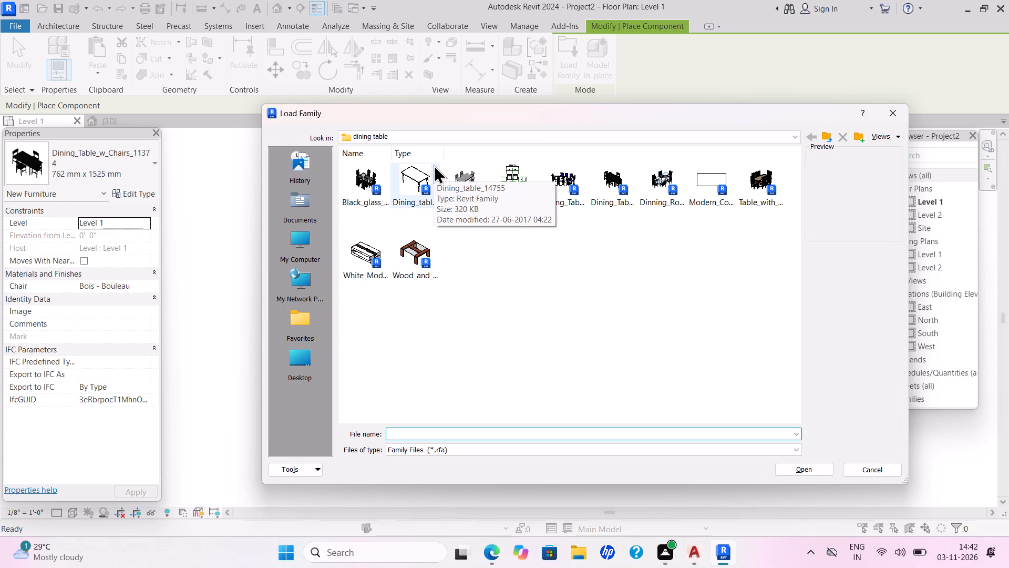
pyautogui.doubleClick(309, 208)
pyautogui.doubleClick(672, 200)
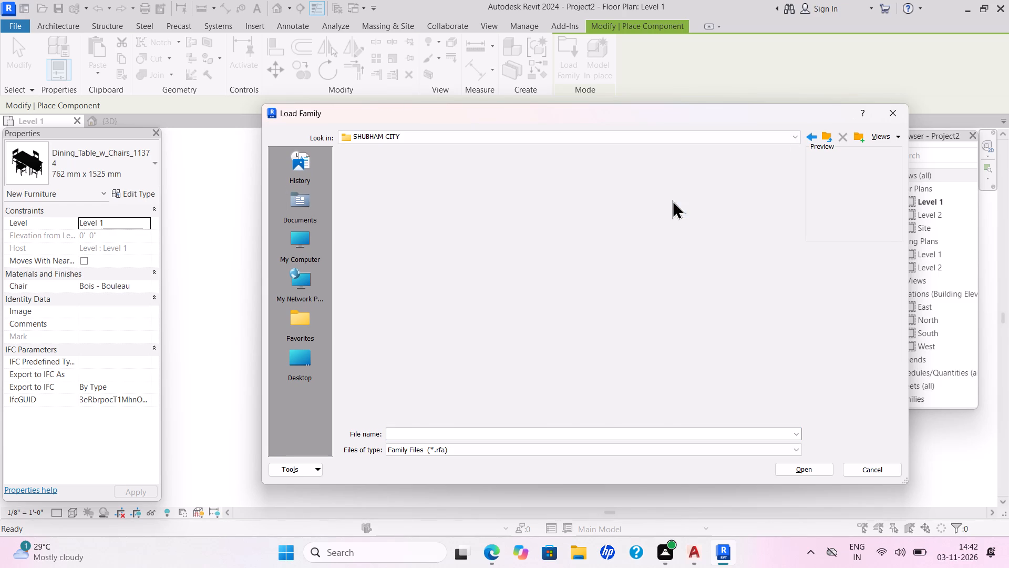
pyautogui.scroll(-1, 596, 260)
pyautogui.scroll(1, 596, 260)
pyautogui.scroll(-1, 596, 260)
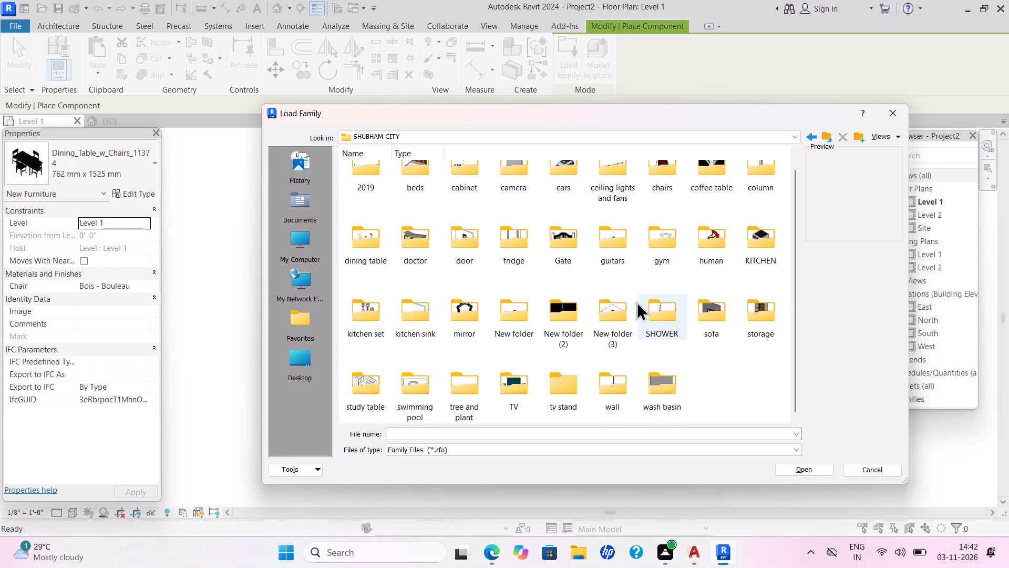
pyautogui.tripleClick(716, 312)
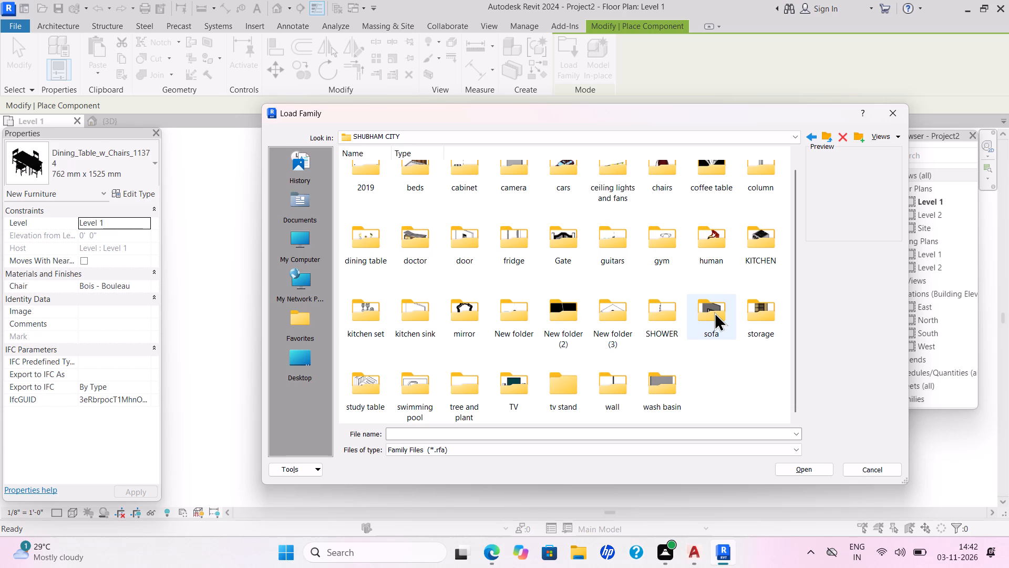
pyautogui.click(714, 311)
pyautogui.doubleClick(478, 252)
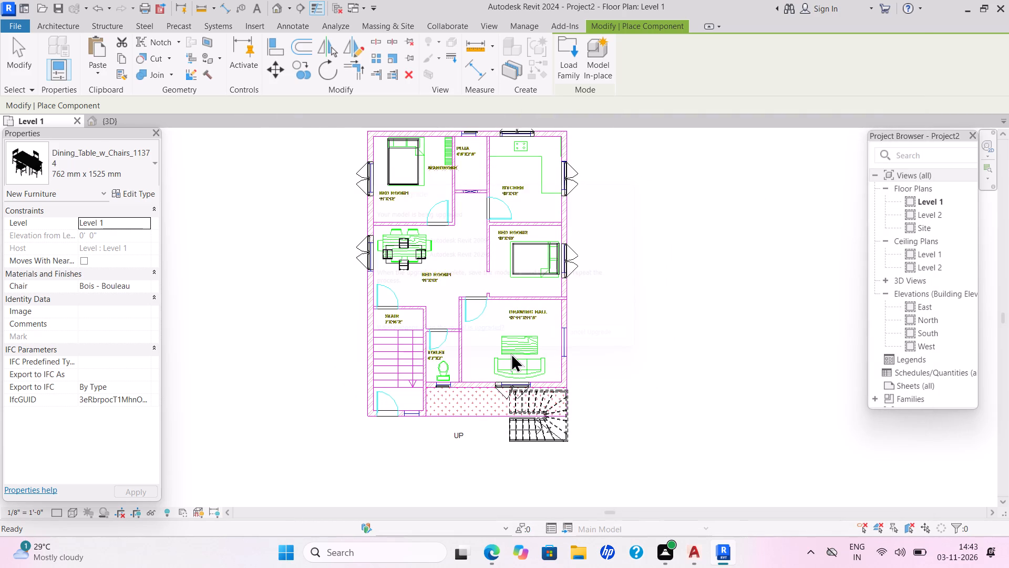
# Place Modern_Couch_11512, rotated parallel to the lower wall, over the sofa symbol in the drawing hall.
pyautogui.press('space')
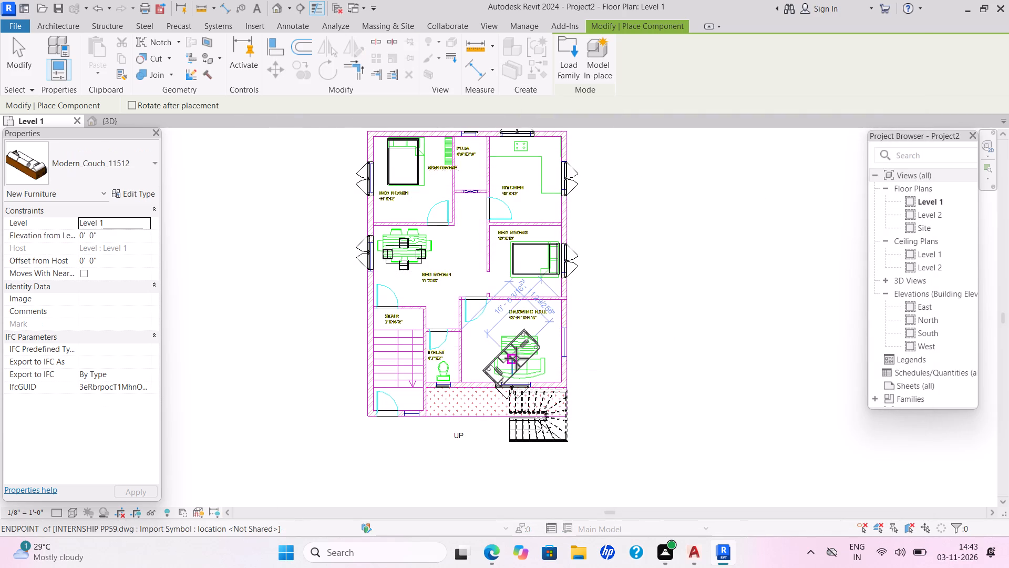
pyautogui.press('space')
pyautogui.press('space')
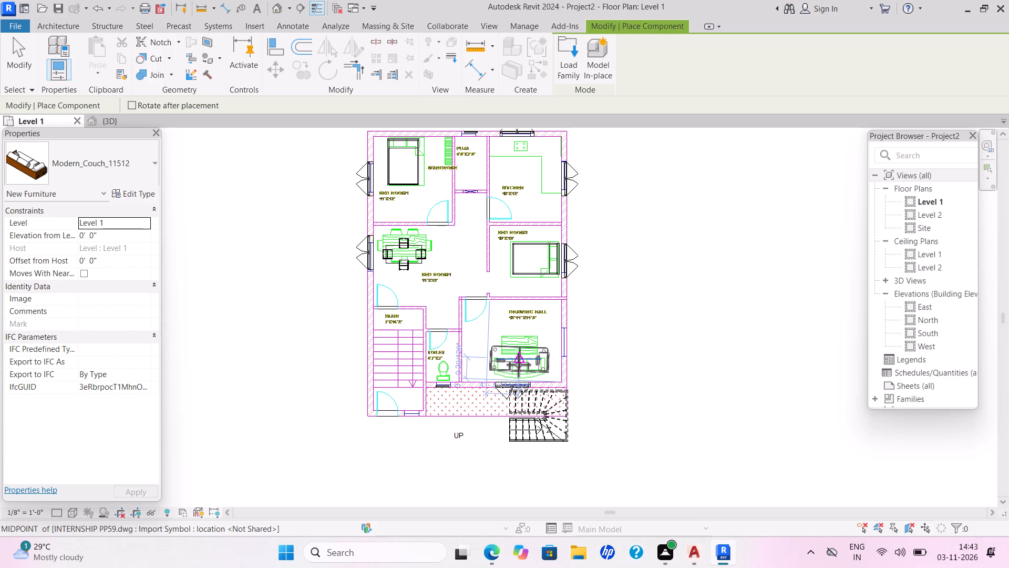
pyautogui.click(516, 368)
pyautogui.press('Escape')
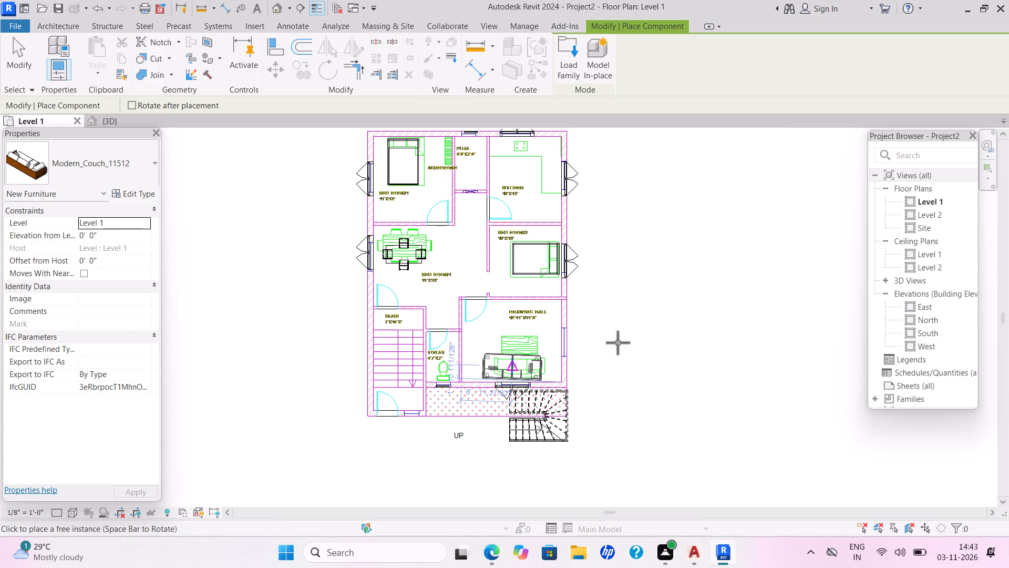
pyautogui.press('Escape')
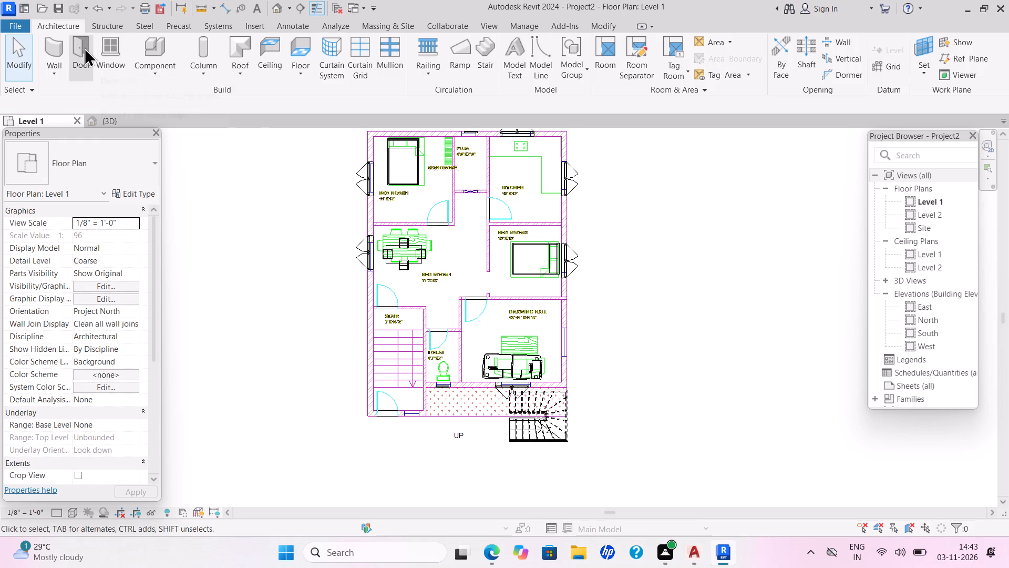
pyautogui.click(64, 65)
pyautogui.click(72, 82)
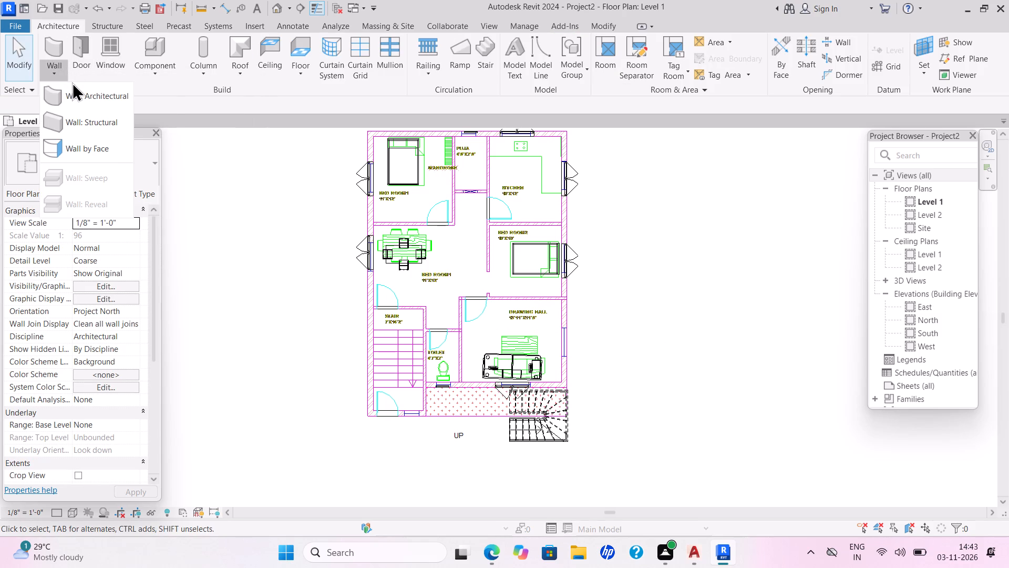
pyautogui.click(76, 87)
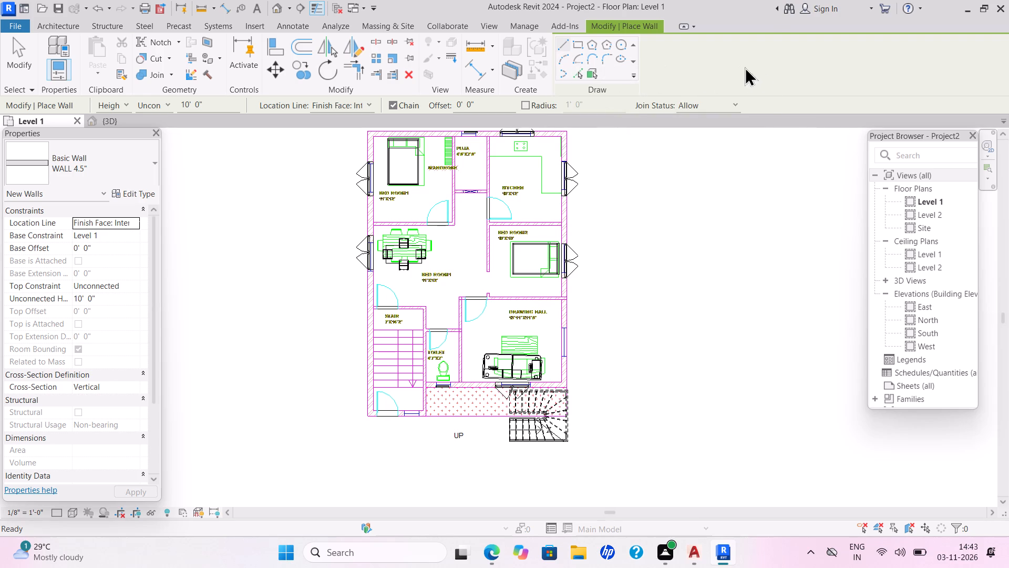
# Load the coffee_table_with_brass_mullions_11320 family from the coffee table folder of the SHUBHAM CITY library.
pyautogui.click(68, 21)
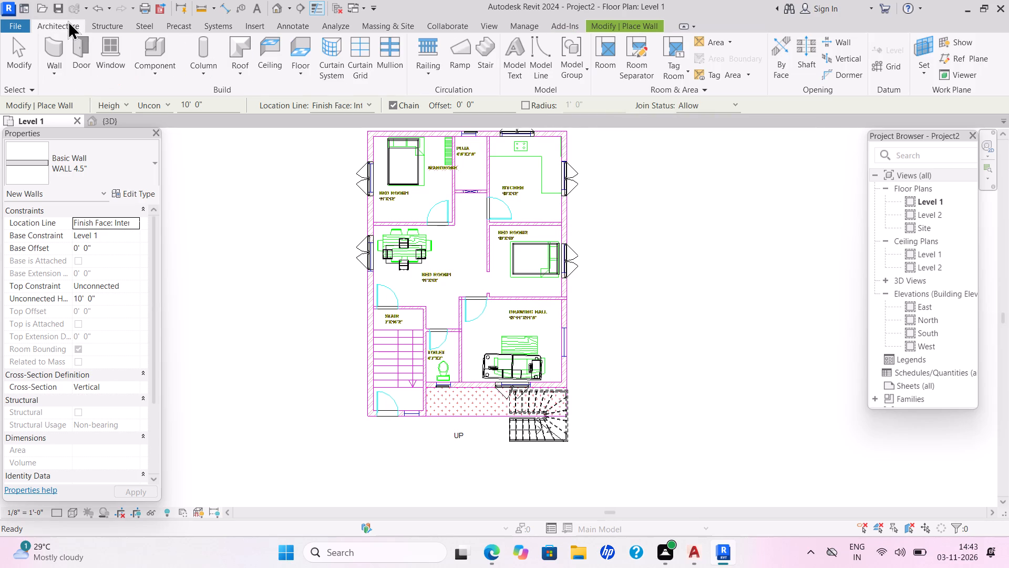
pyautogui.click(166, 72)
pyautogui.click(179, 93)
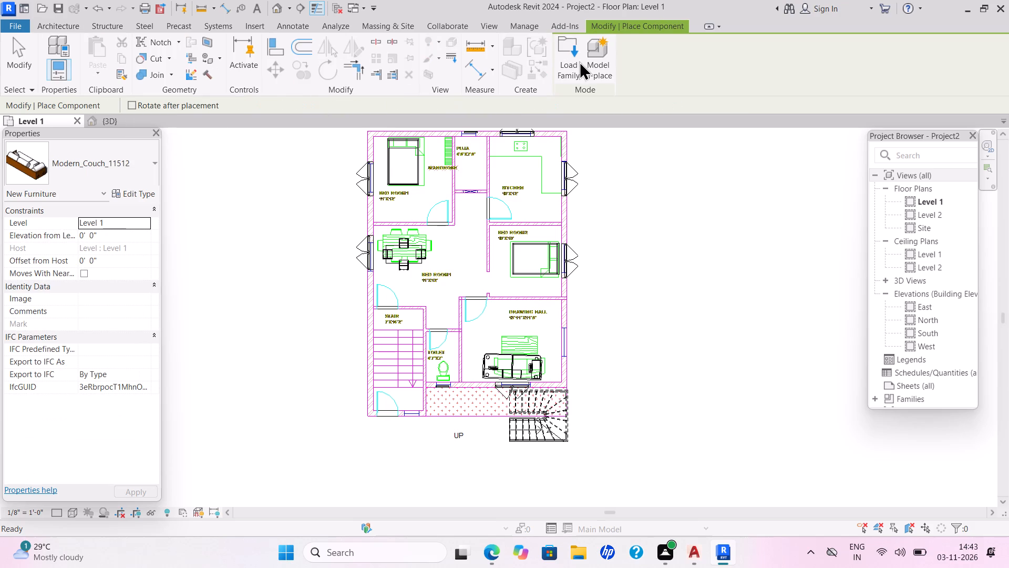
pyautogui.doubleClick(574, 62)
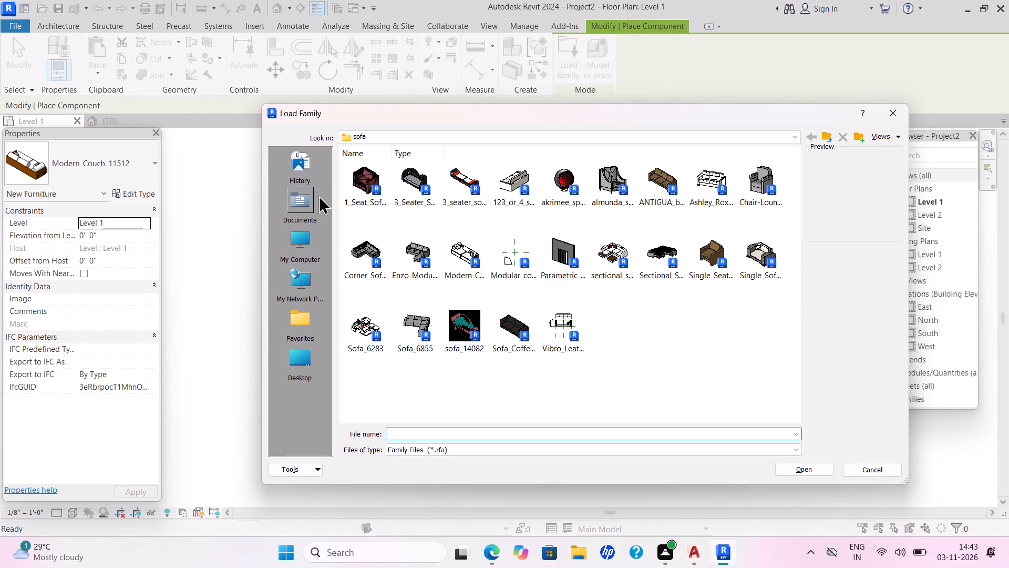
pyautogui.doubleClick(317, 196)
pyautogui.doubleClick(673, 190)
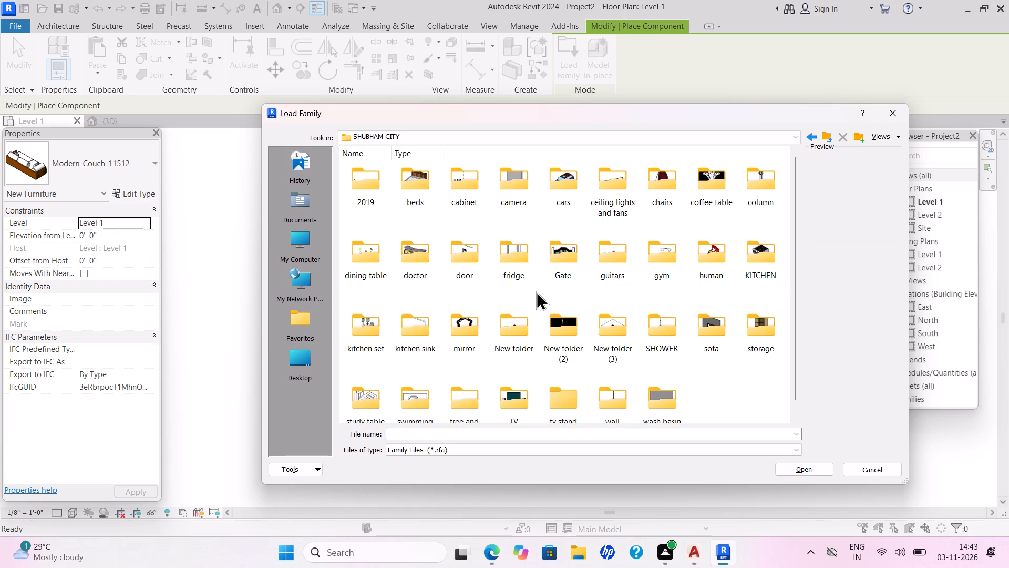
pyautogui.doubleClick(707, 193)
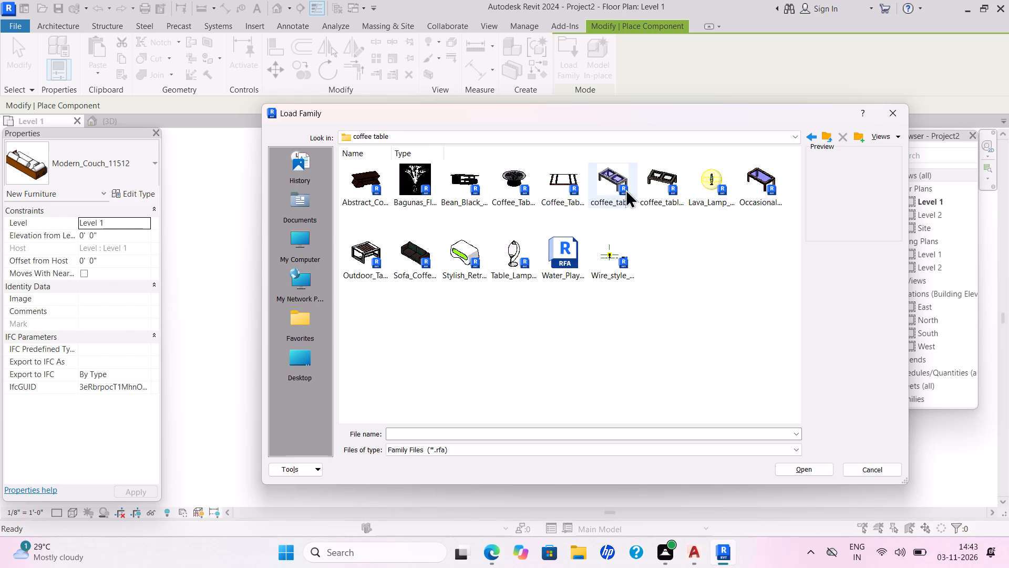
pyautogui.doubleClick(659, 182)
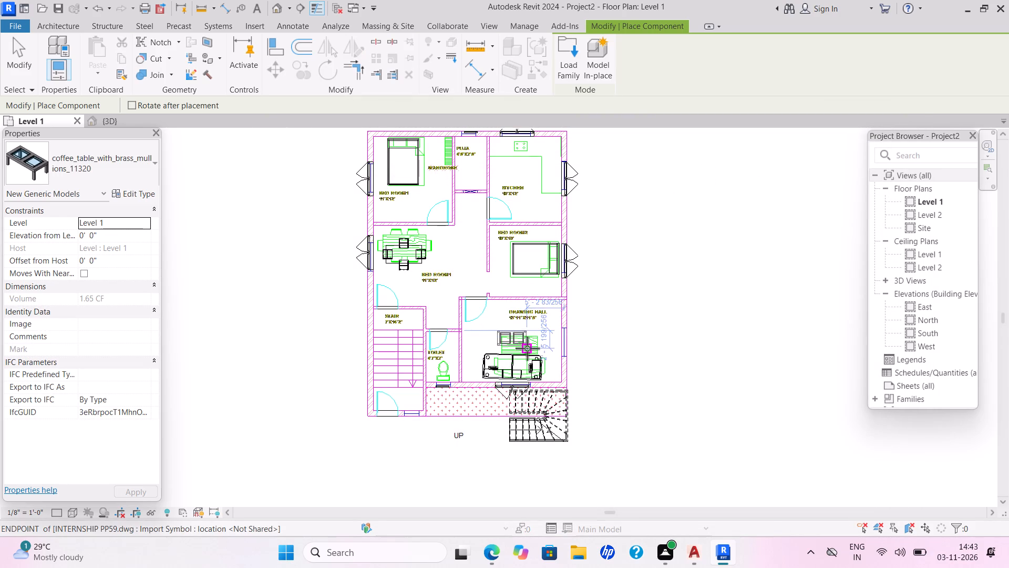
# Place the coffee table in the drawing hall, in front of the couch and overlapping the plan's table symbol.
pyautogui.click(529, 351)
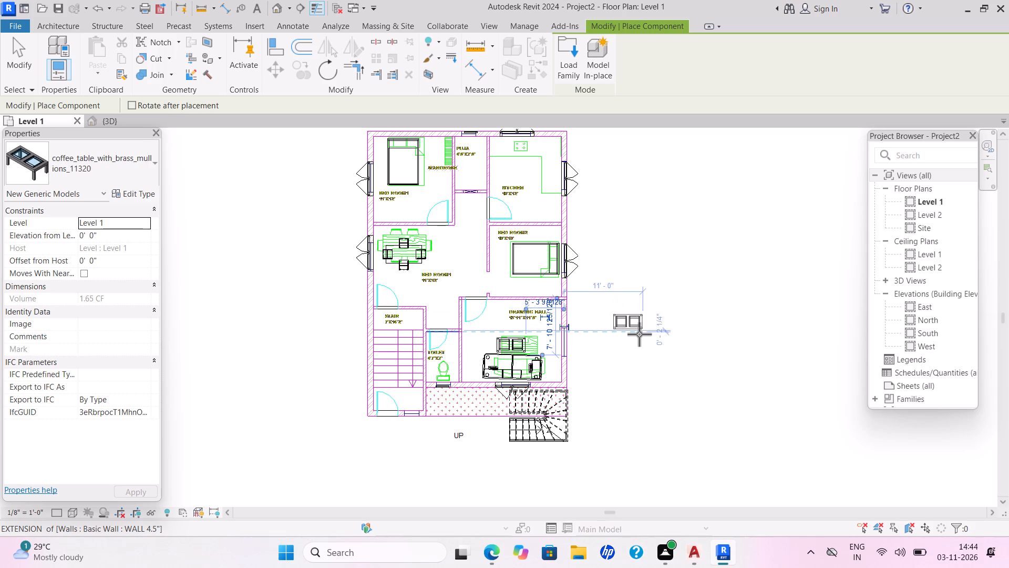
pyautogui.press('Escape')
pyautogui.press('Escape')
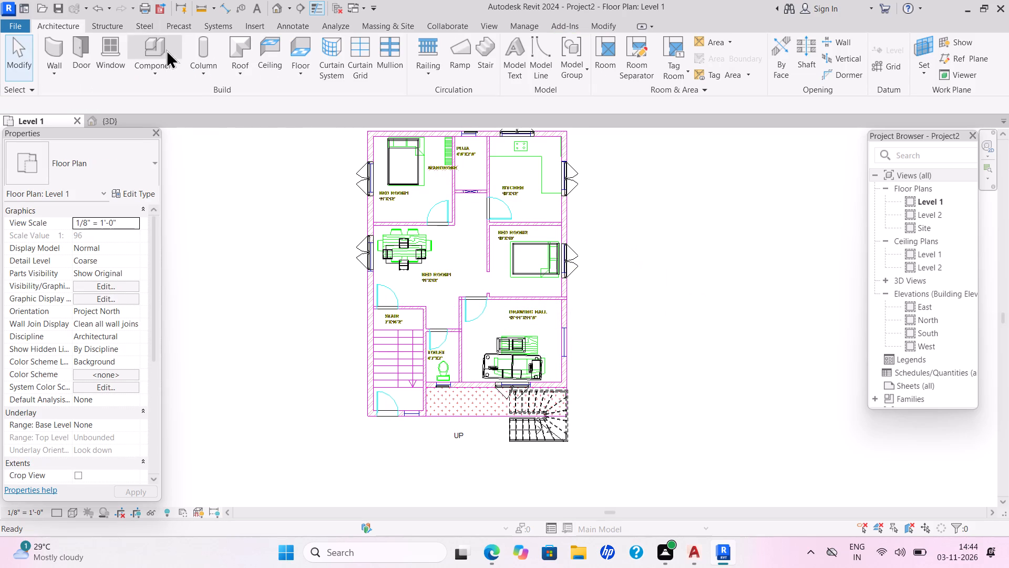
# Load the Modern_Toilet_7747 family from the wash basin folder of the SHUBHAM CITY library.
pyautogui.click(160, 65)
pyautogui.click(181, 88)
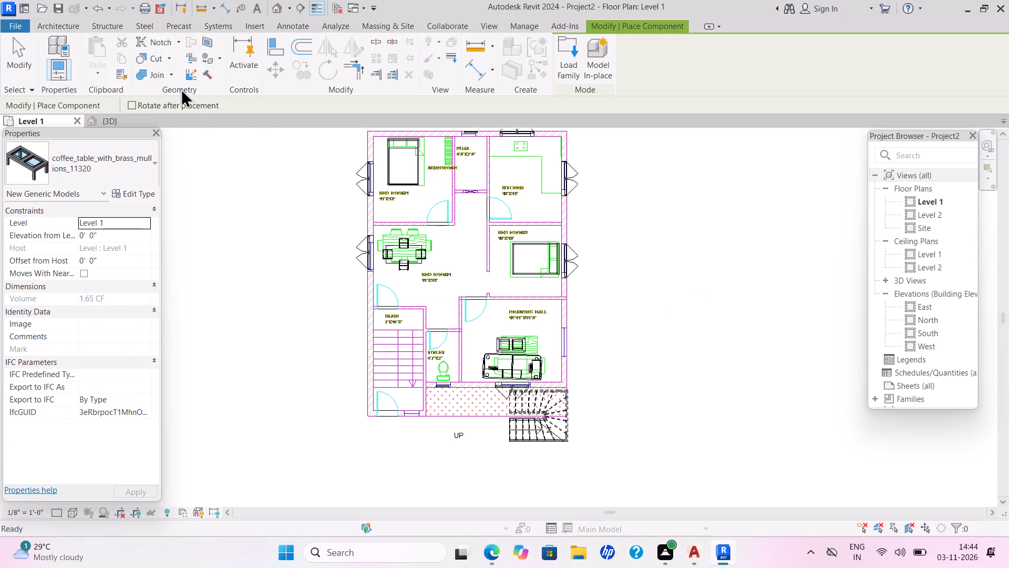
pyautogui.doubleClick(572, 51)
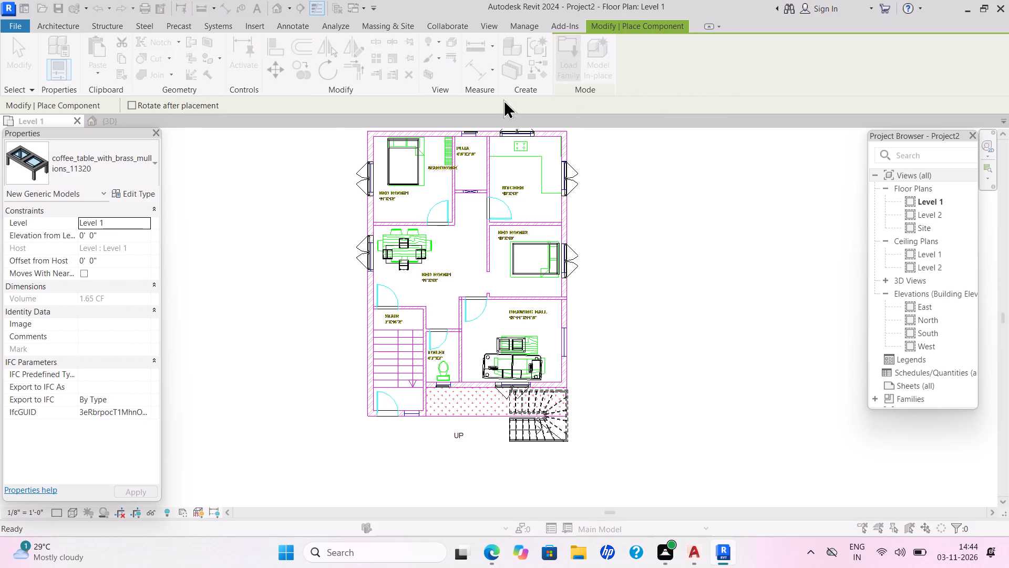
pyautogui.doubleClick(307, 214)
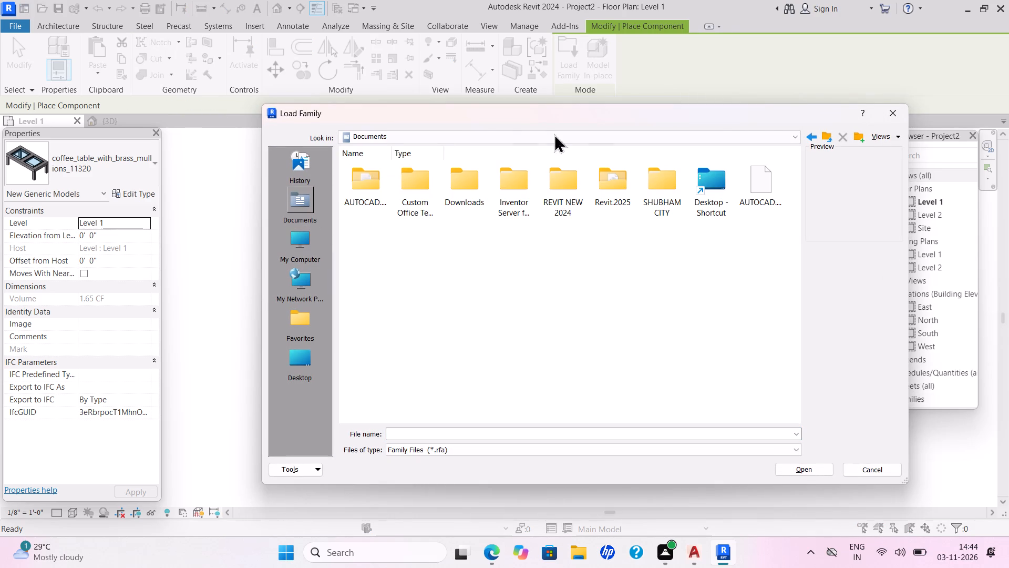
pyautogui.doubleClick(660, 191)
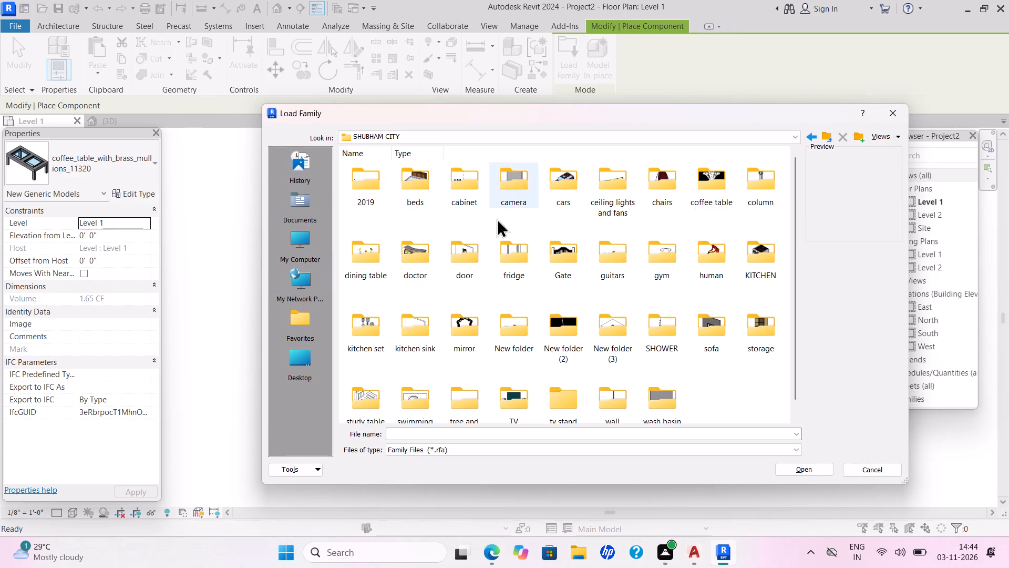
pyautogui.doubleClick(675, 393)
pyautogui.click(671, 389)
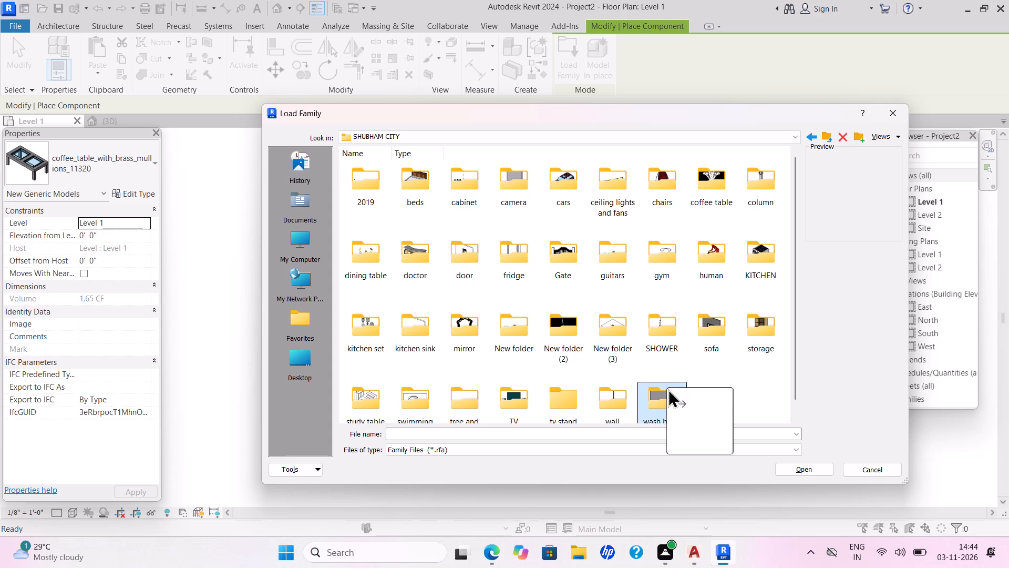
pyautogui.click(668, 388)
pyautogui.click(662, 392)
pyautogui.click(658, 389)
pyautogui.doubleClick(655, 404)
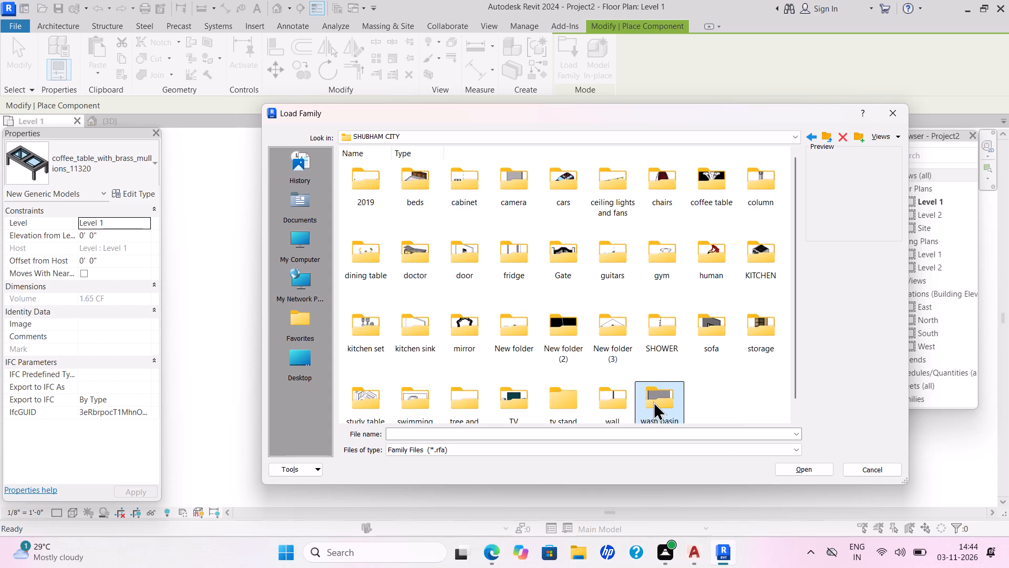
pyautogui.tripleClick(649, 402)
pyautogui.click(646, 401)
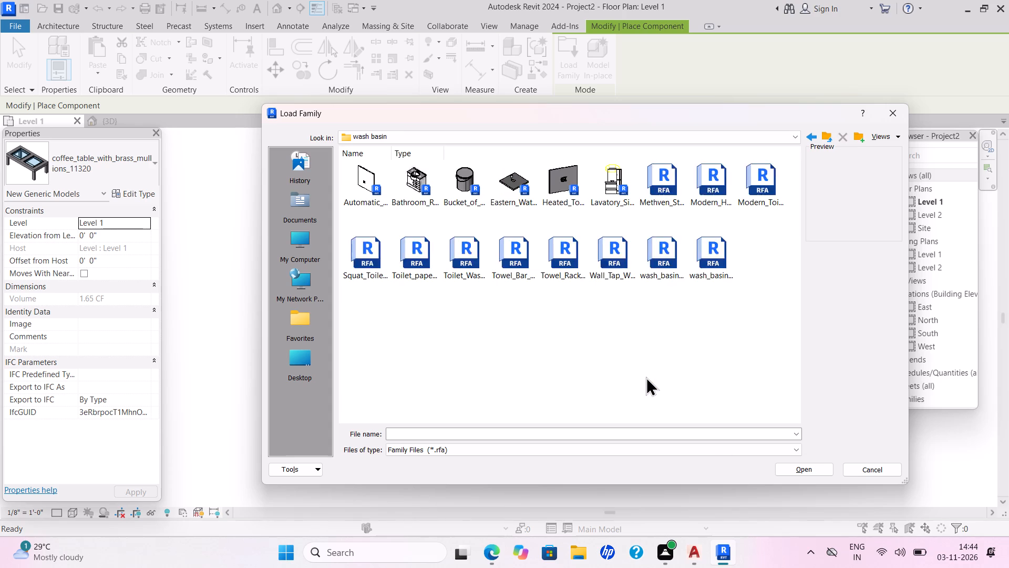
pyautogui.doubleClick(764, 170)
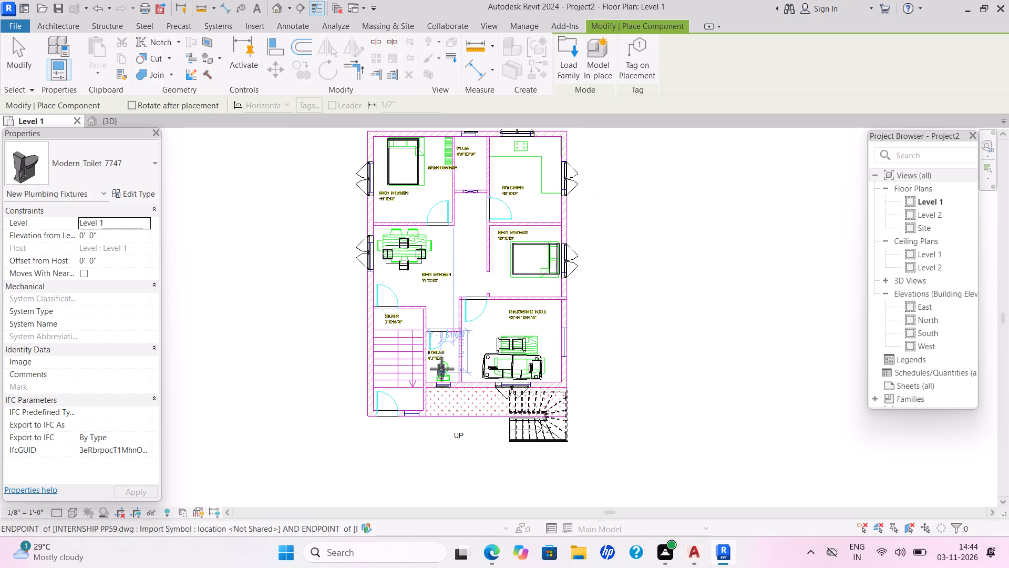
# Place Modern_Toilet_7747 over the WC symbol in the toilet room, rotating it to align with the symbol.
pyautogui.press('space')
pyautogui.press('space')
pyautogui.press('space')
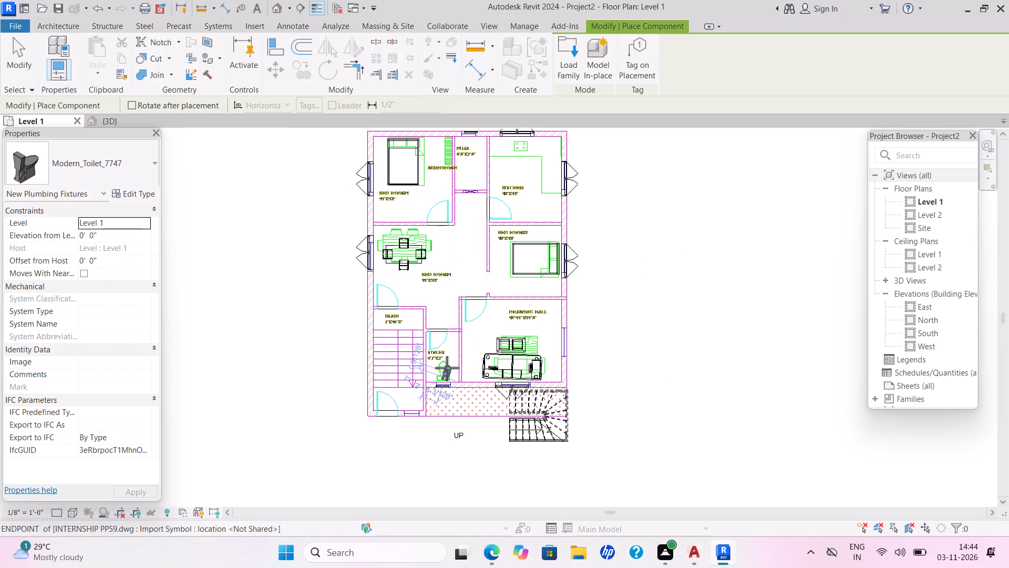
pyautogui.press('space')
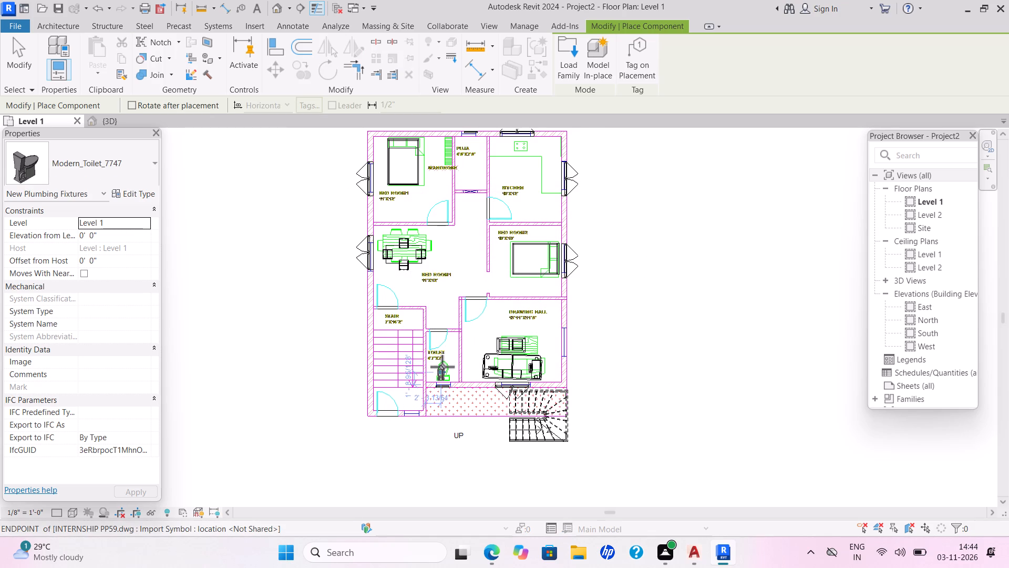
pyautogui.click(442, 367)
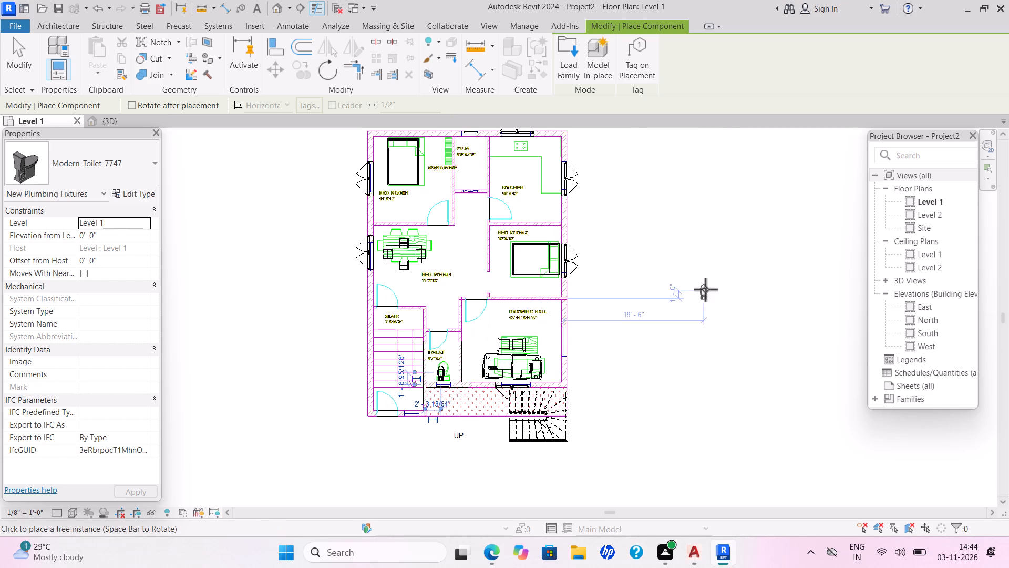
pyautogui.press('Escape')
pyautogui.press('Escape')
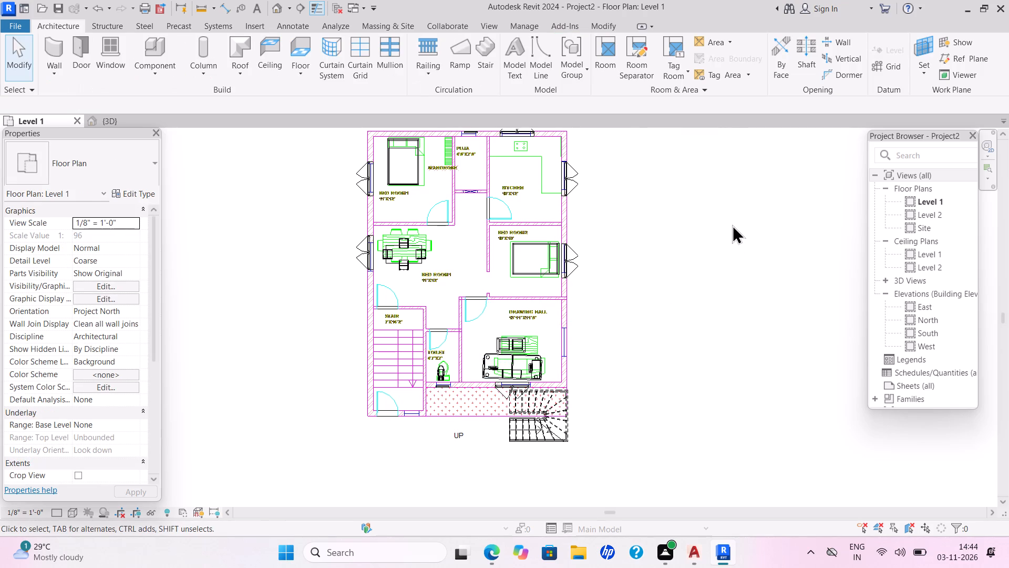
pyautogui.press('Escape')
# Duplicate the Single-Flush 36" x 84" door type under the name DOOR 3'6".
pyautogui.scroll(-1, 732, 225)
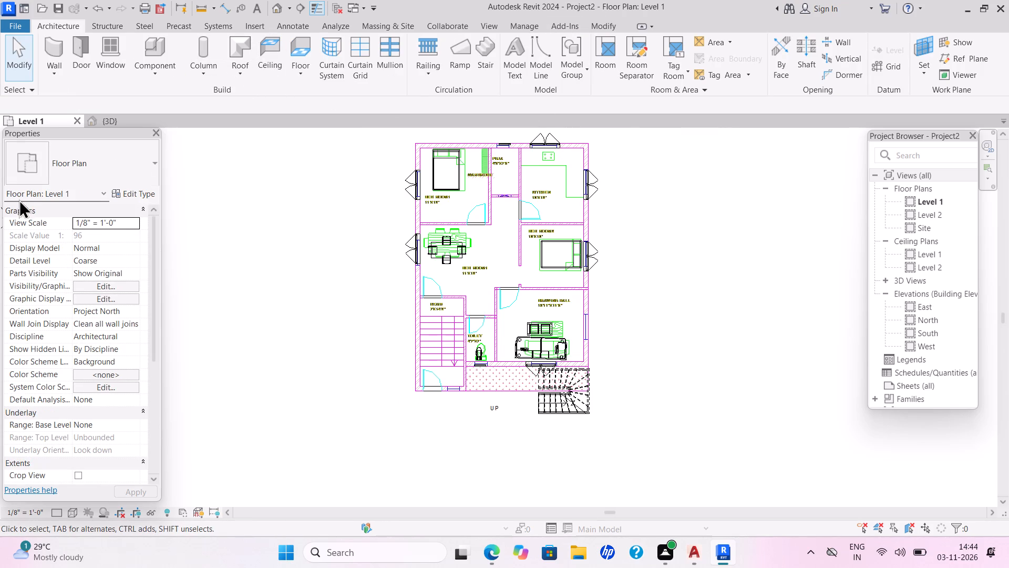
pyautogui.click(84, 62)
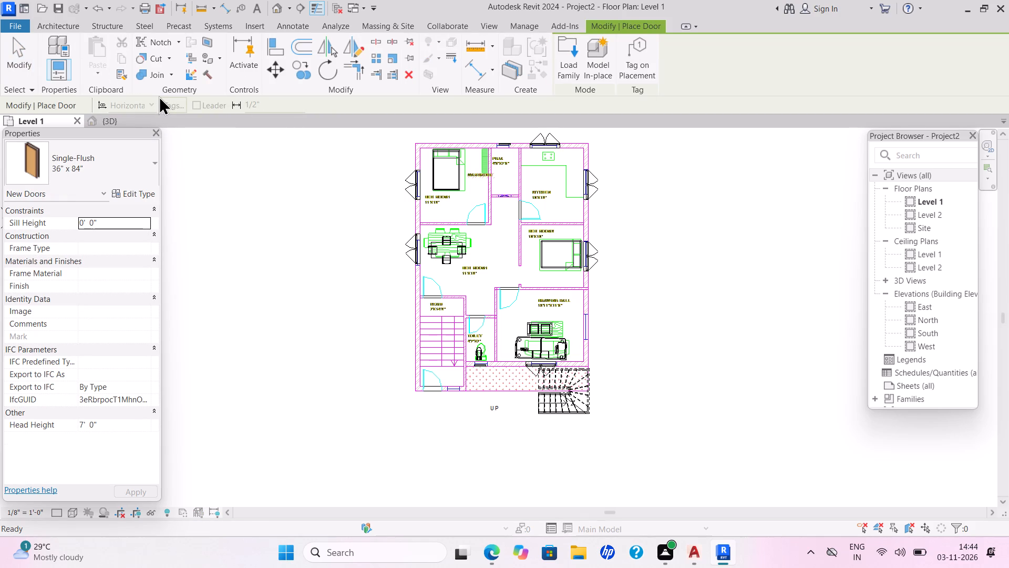
pyautogui.scroll(-1, 186, 80)
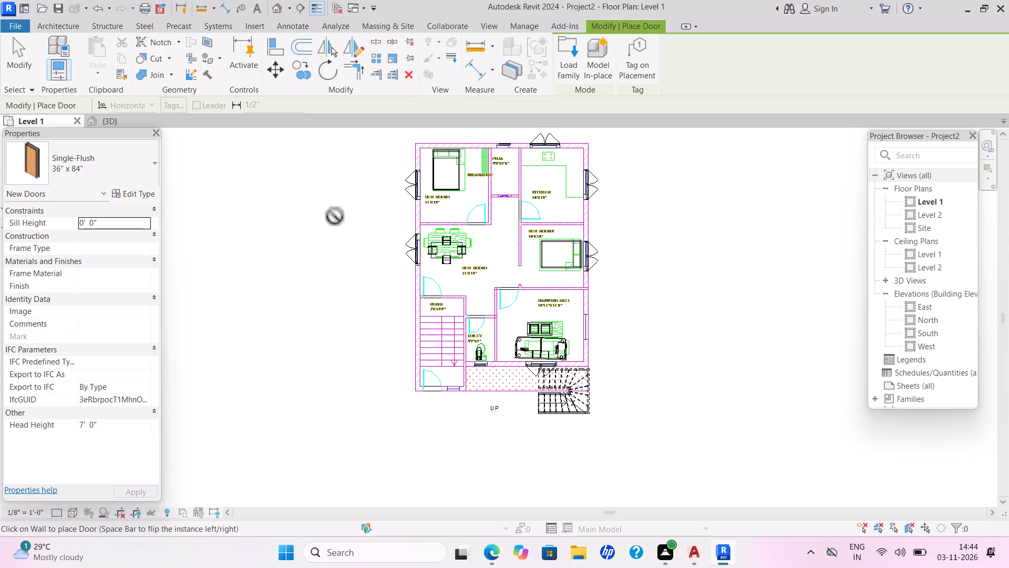
pyautogui.click(157, 167)
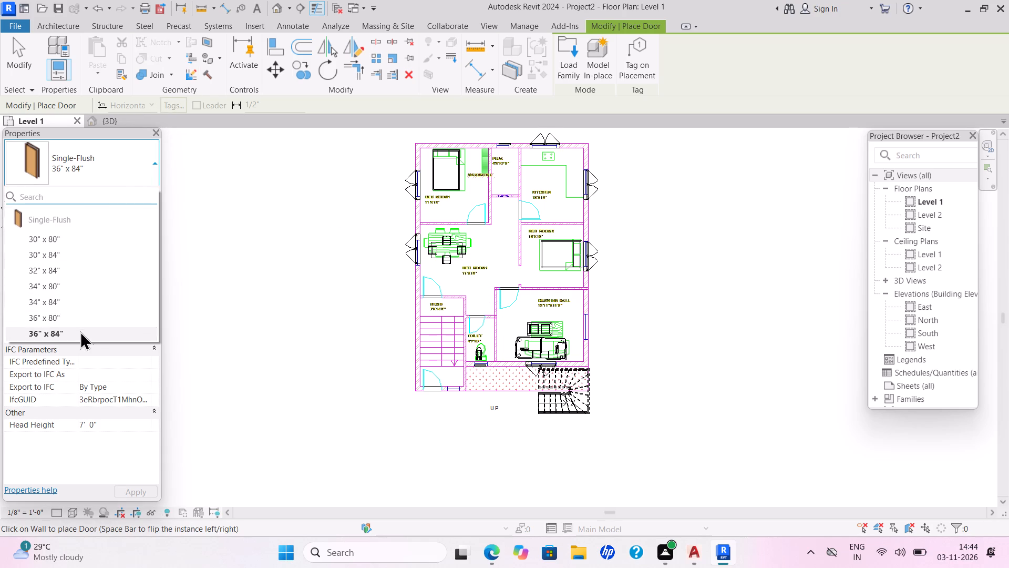
pyautogui.click(80, 331)
pyautogui.click(126, 197)
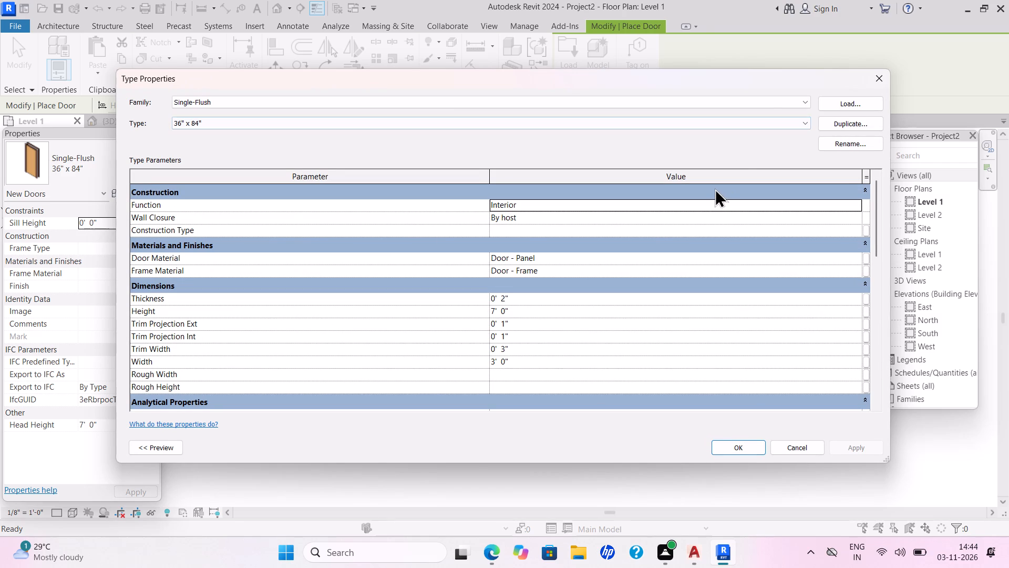
pyautogui.click(847, 125)
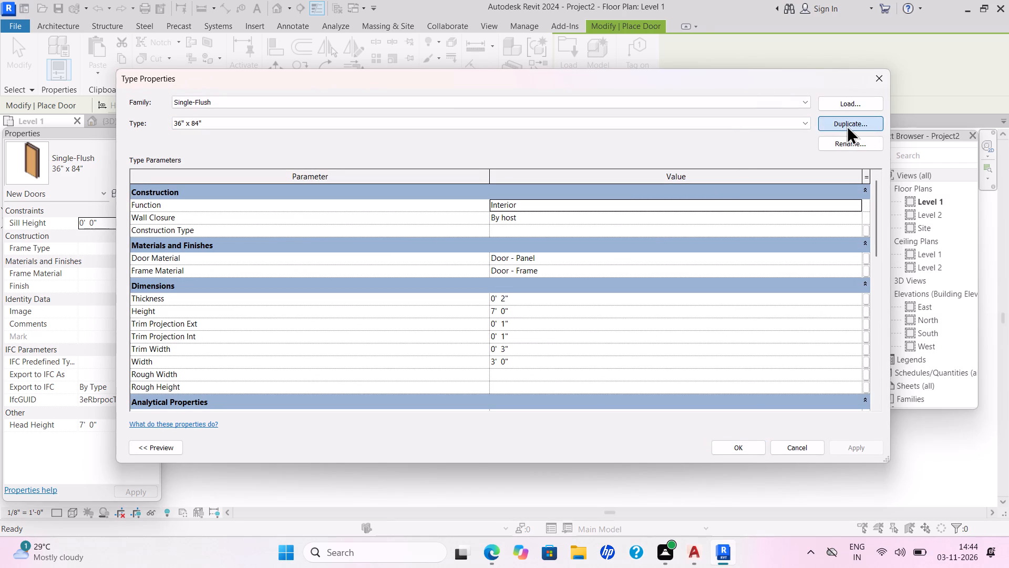
pyautogui.press('BackSpace')
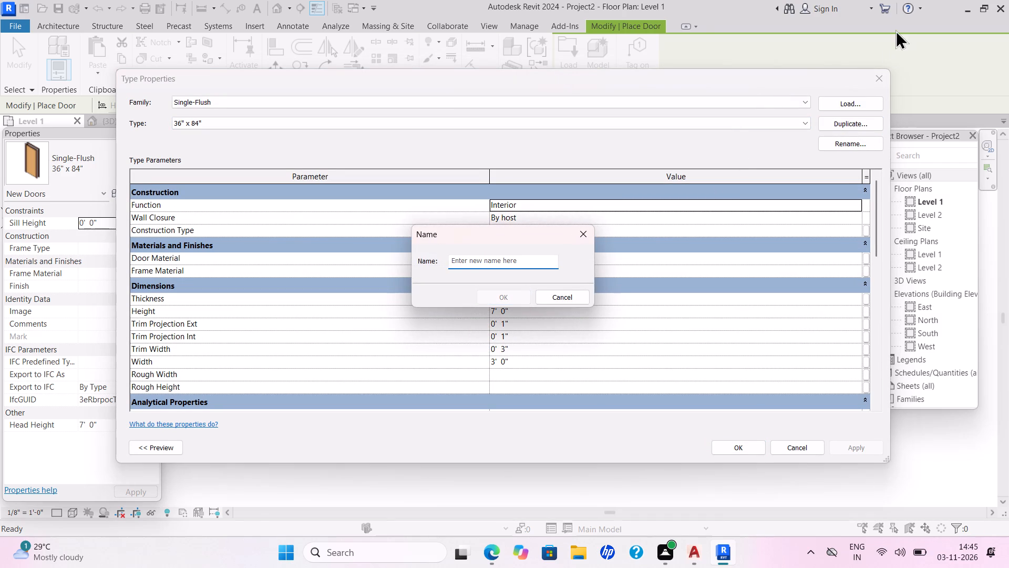
pyautogui.write('DOOR')
pyautogui.press('space')
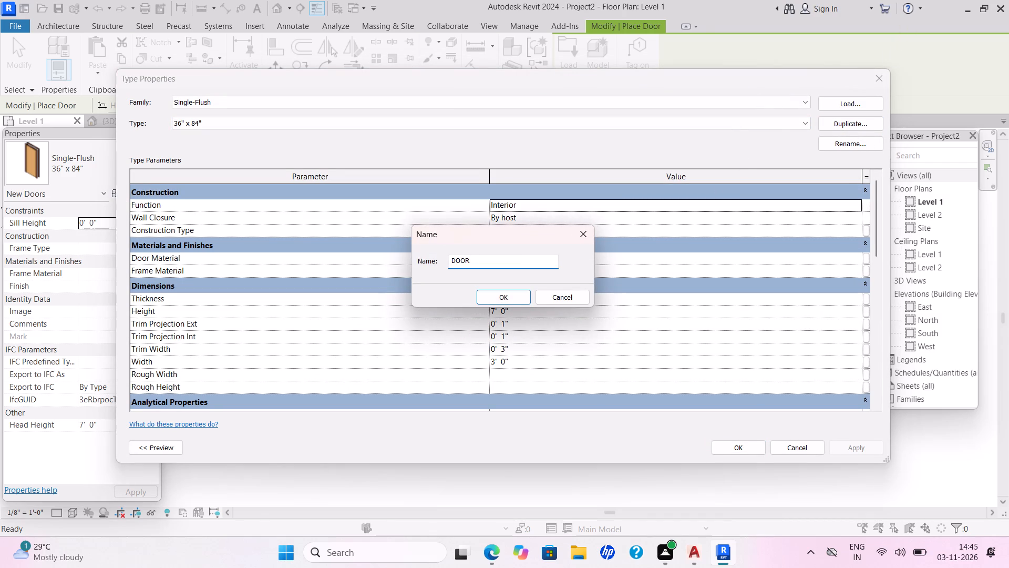
pyautogui.scroll(1, 903, 17)
pyautogui.scroll(-1, 773, 126)
pyautogui.scroll(2, 766, 141)
pyautogui.scroll(-1, 734, 74)
pyautogui.write('3\'6"')
pyautogui.press('Return')
# Set the width of the DOOR 3'6" type to 3'6" and apply it.
pyautogui.scroll(1, 634, 64)
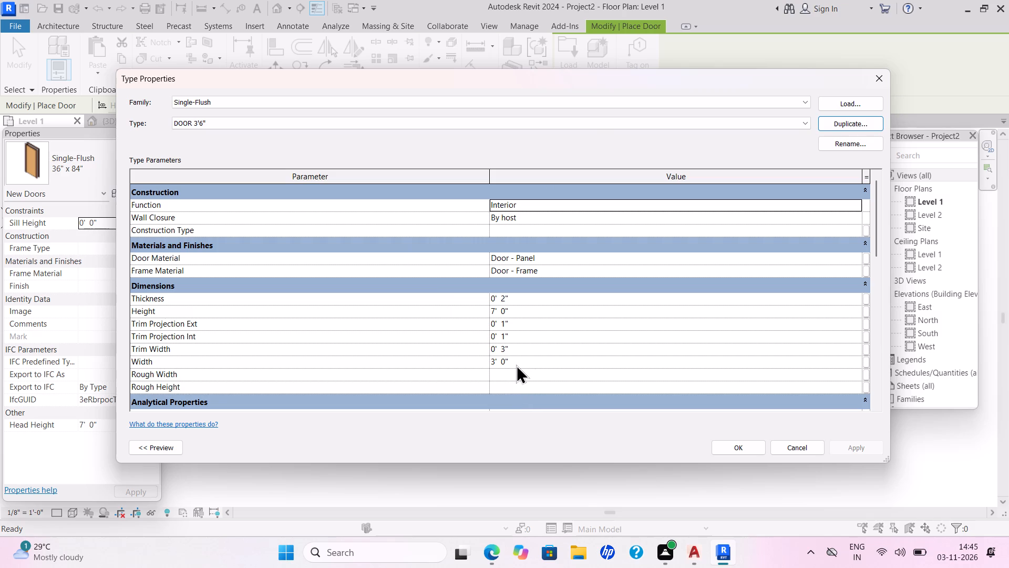
pyautogui.click(516, 364)
pyautogui.moveTo(515, 365); pyautogui.dragTo(484, 369)
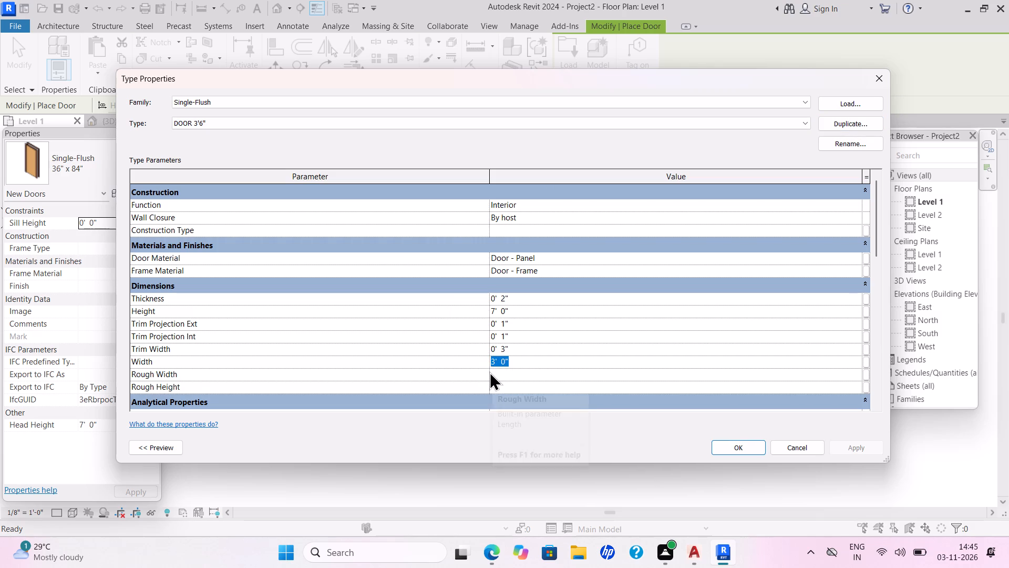
pyautogui.press('BackSpace')
pyautogui.write('3\'6"')
pyautogui.press('Return')
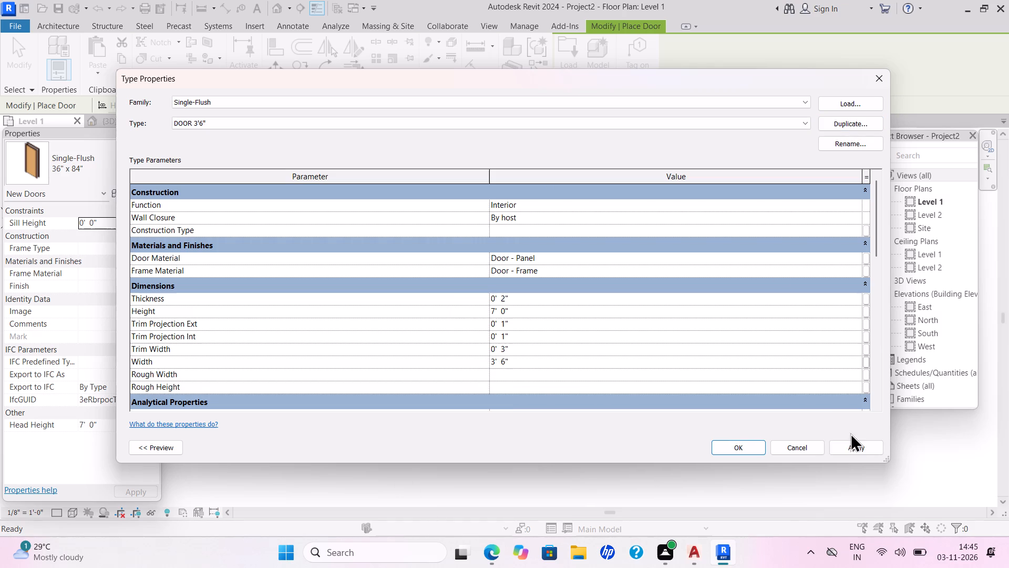
pyautogui.click(856, 444)
pyautogui.click(757, 441)
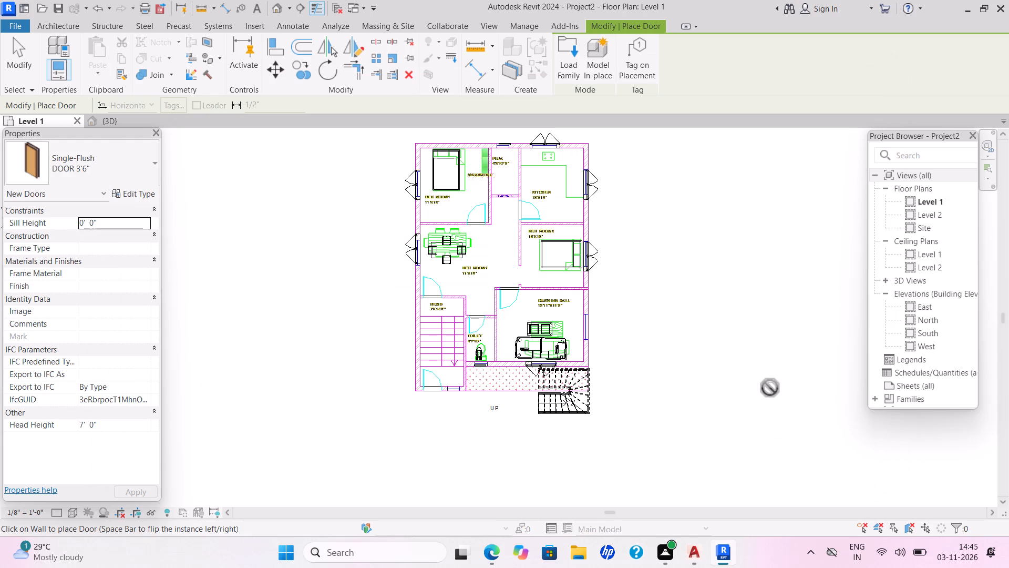
# Duplicate the Single-Flush 36" x 84" door type under the name DOOR 3', keeping its dimensions.
pyautogui.click(141, 166)
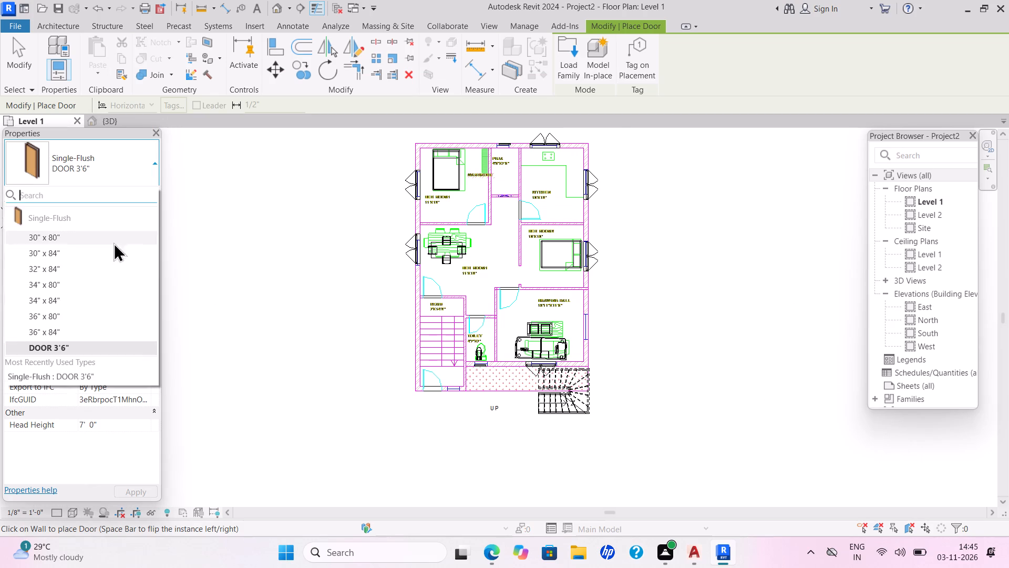
pyautogui.click(85, 335)
pyautogui.click(146, 198)
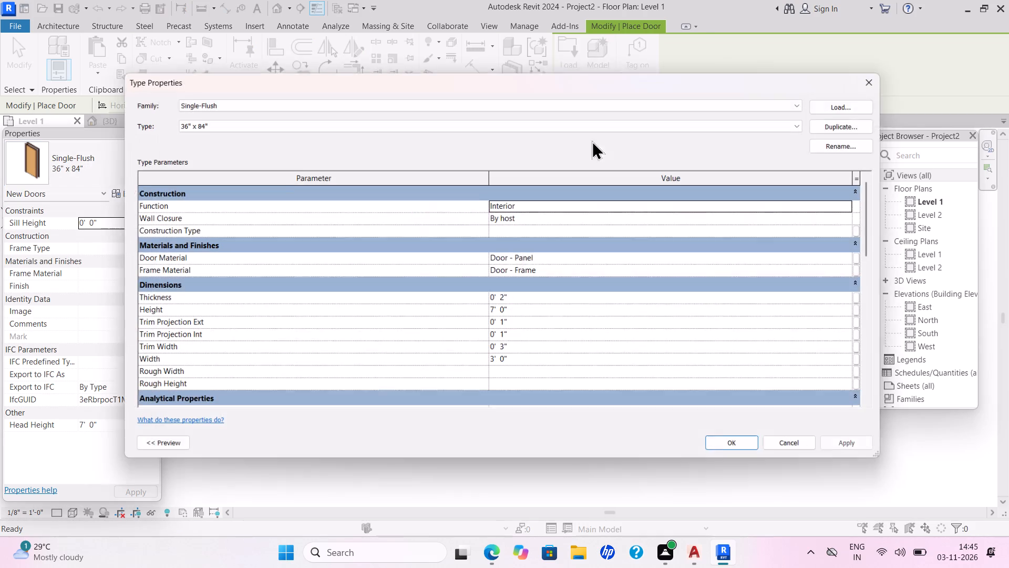
pyautogui.click(850, 130)
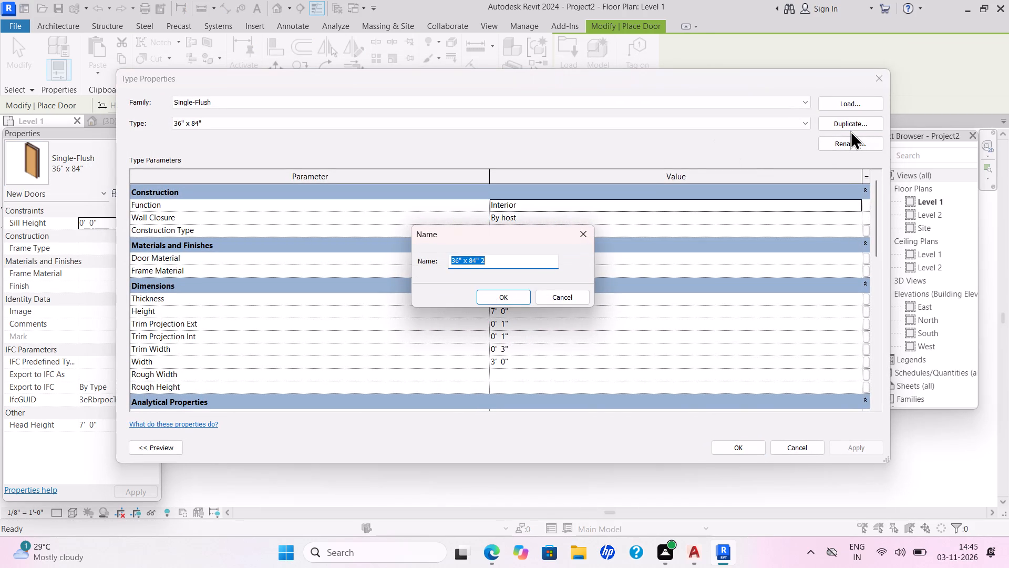
pyautogui.press('BackSpace')
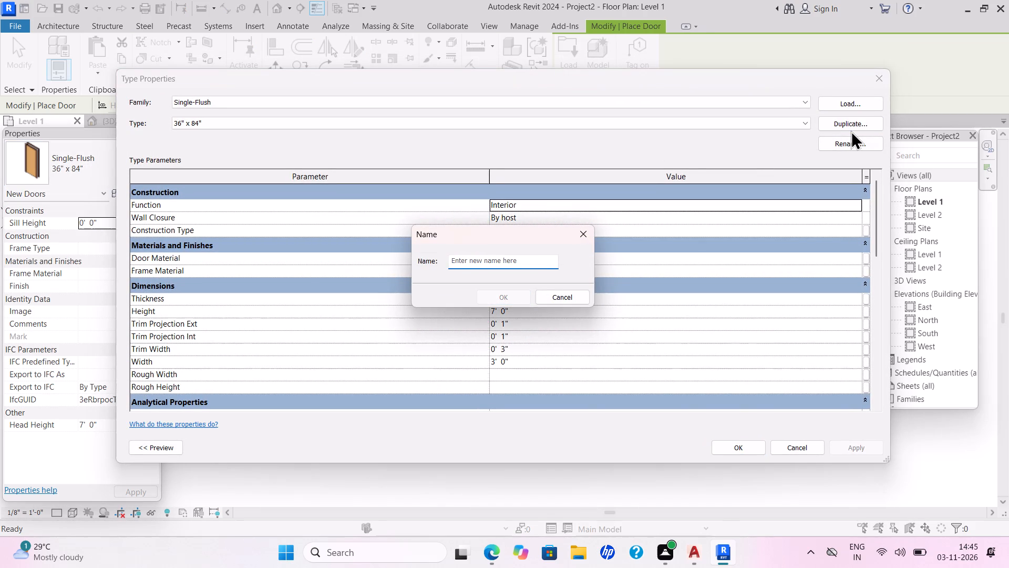
pyautogui.press('d')
pyautogui.write('OOR')
pyautogui.press('space')
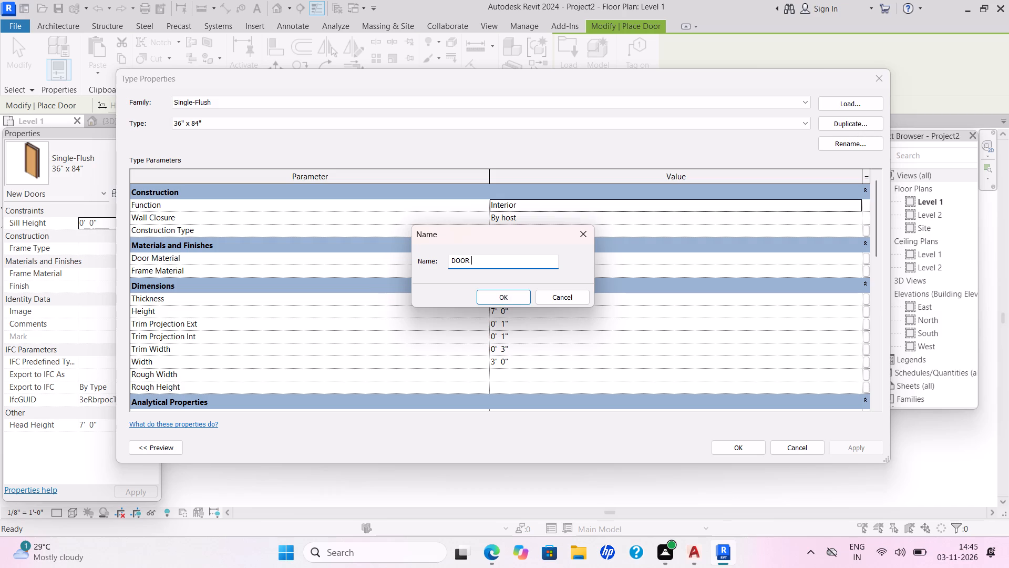
pyautogui.write("3'")
pyautogui.press('Return')
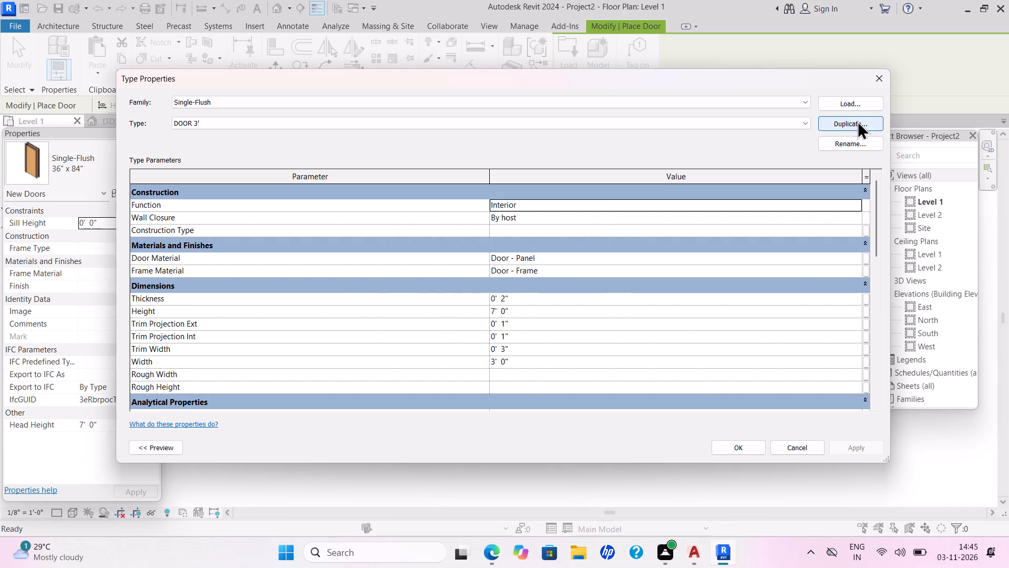
pyautogui.click(745, 447)
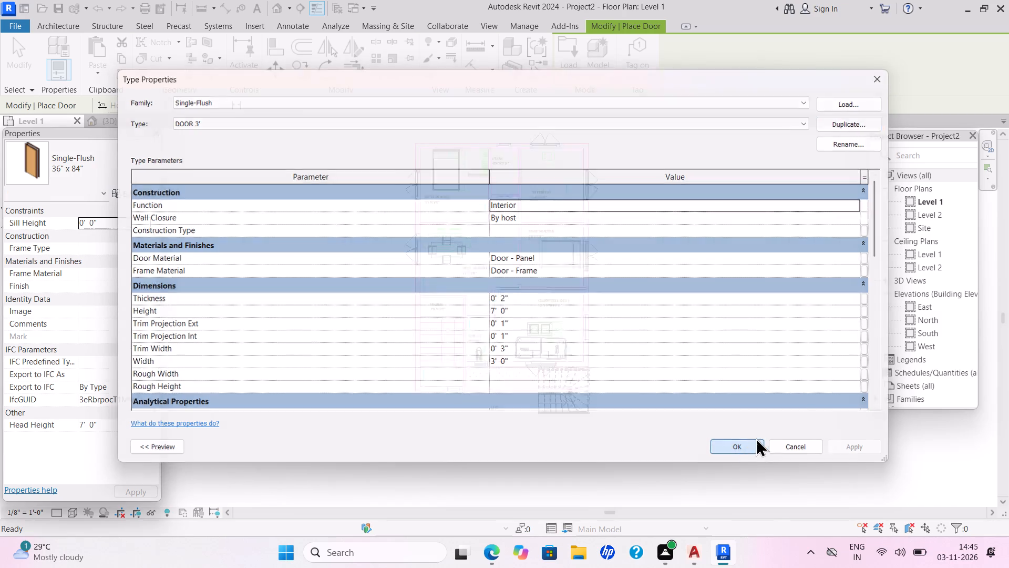
# Duplicate the Single-Flush 36" x 84" door type under the name DOOR 2'6".
pyautogui.click(155, 169)
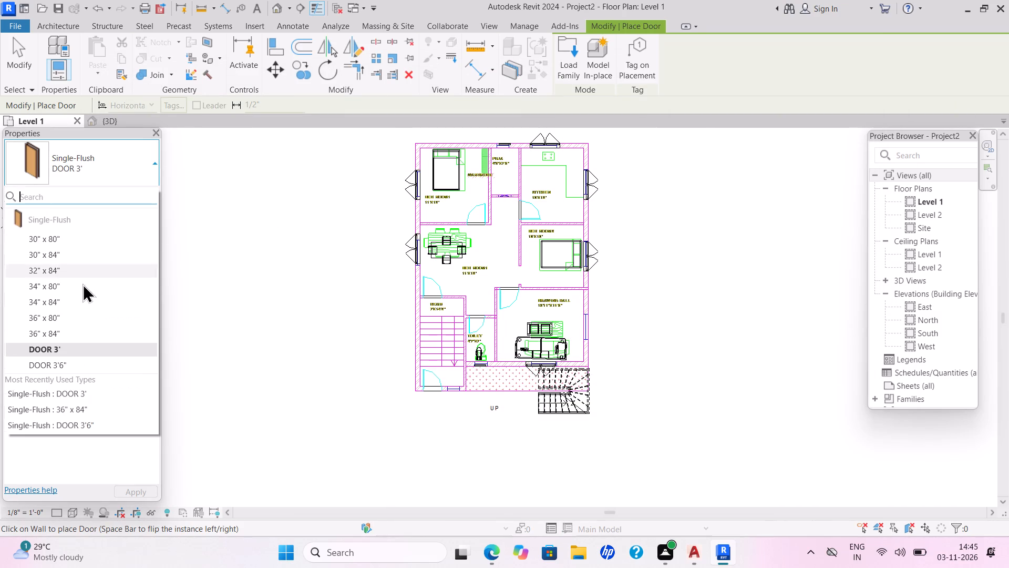
pyautogui.click(68, 314)
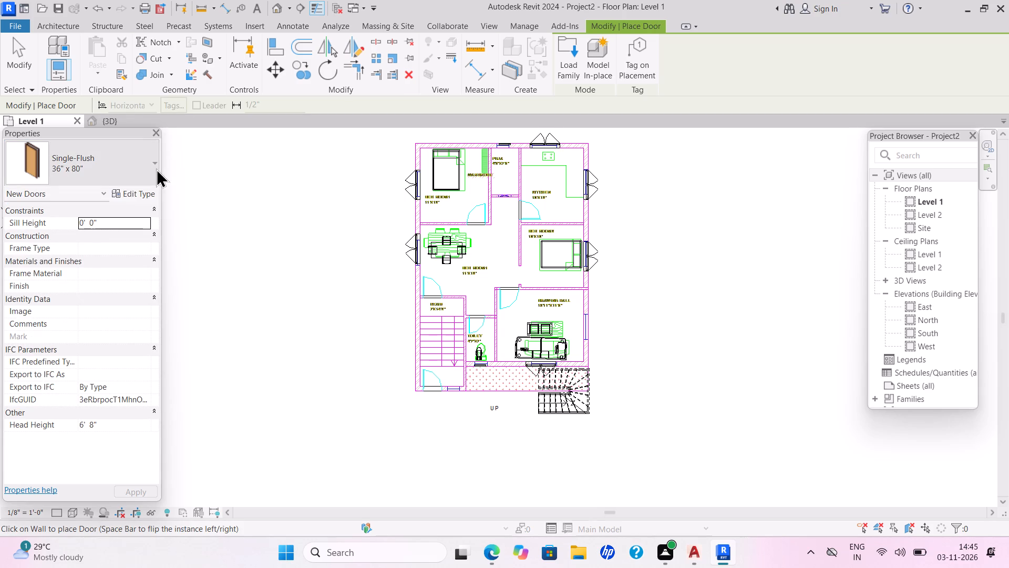
pyautogui.click(155, 170)
pyautogui.click(73, 330)
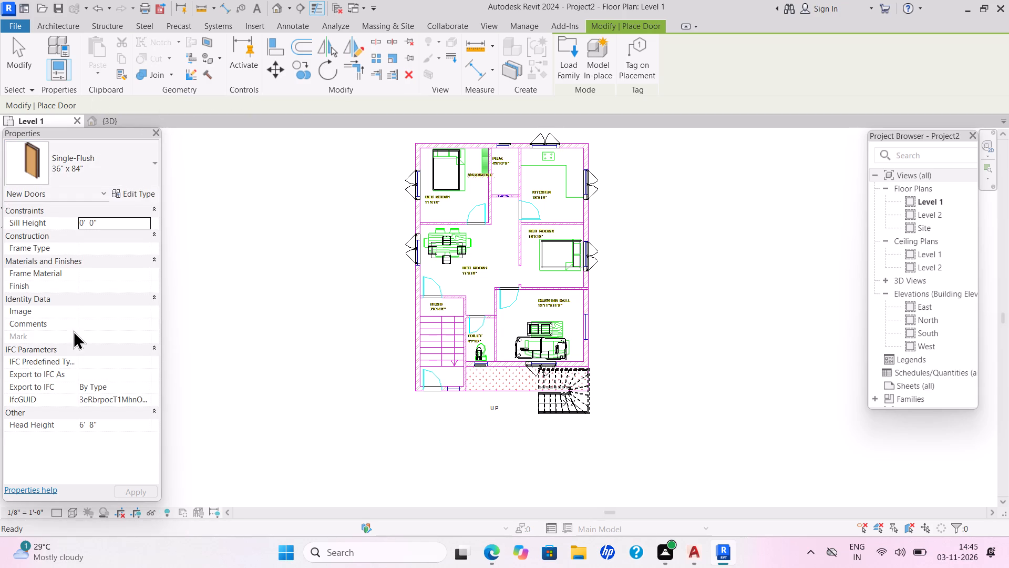
pyautogui.click(143, 204)
pyautogui.click(143, 190)
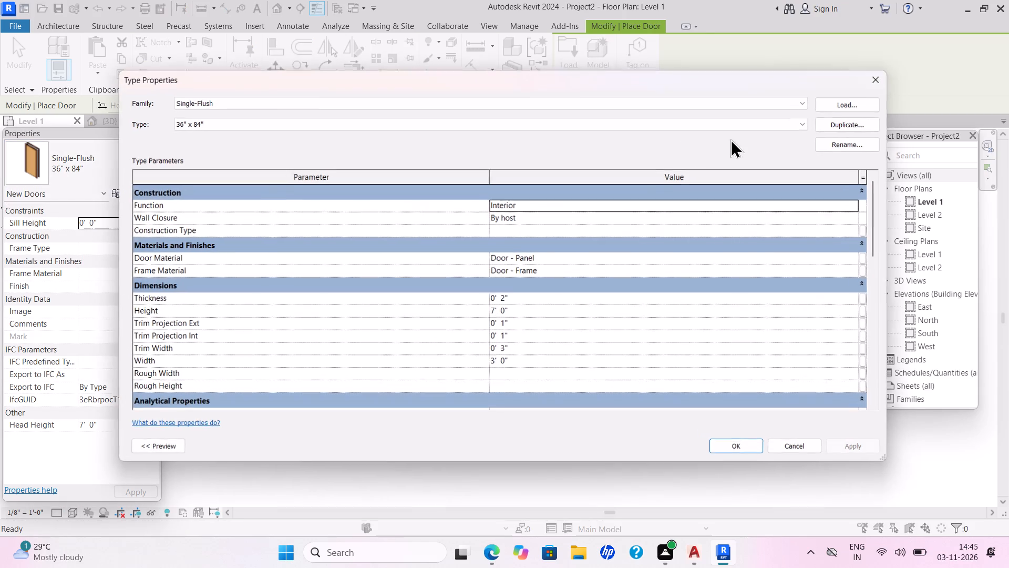
pyautogui.click(837, 126)
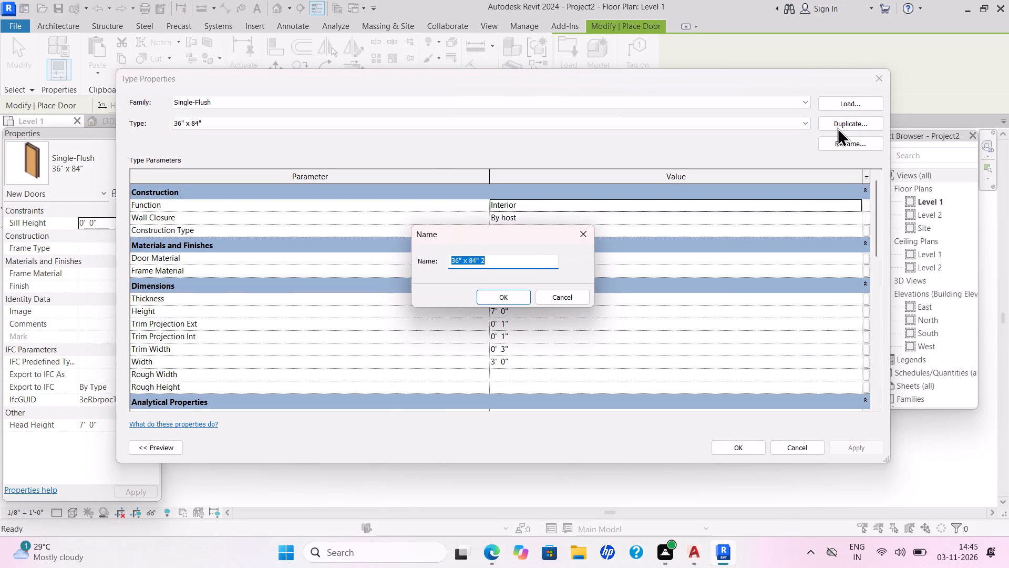
pyautogui.press('BackSpace')
pyautogui.write('DOOR')
pyautogui.press('space')
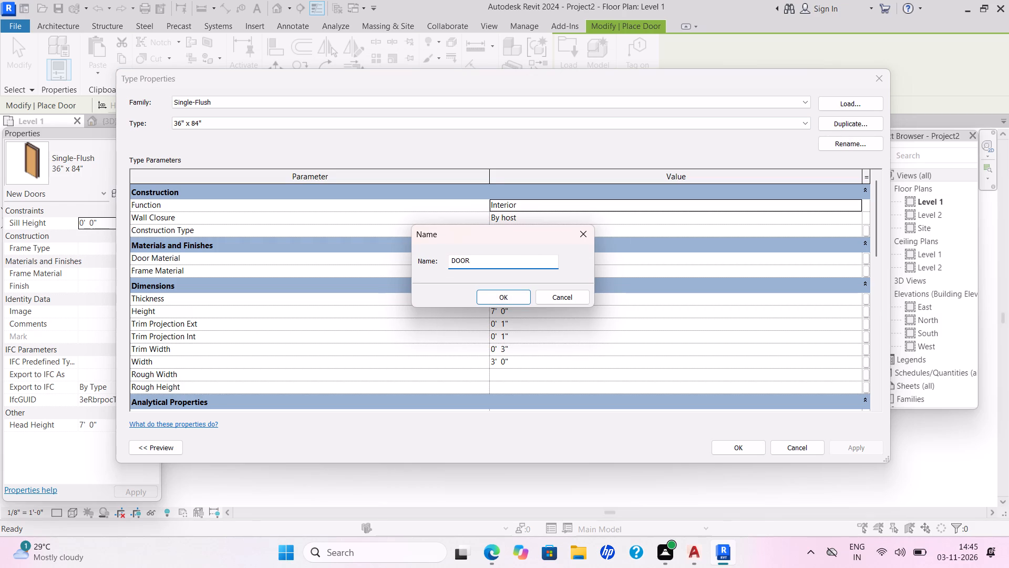
pyautogui.write('2\'6"')
pyautogui.press('Return')
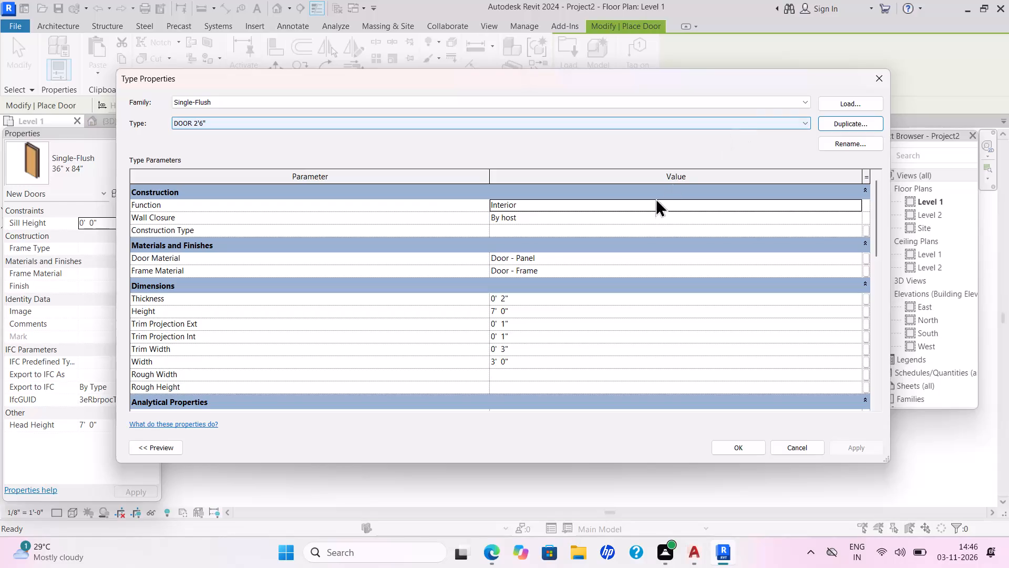
# Set the width of the DOOR 2'6" type to 2'6" and apply it.
pyautogui.moveTo(521, 357); pyautogui.dragTo(521, 363)
pyautogui.press('BackSpace')
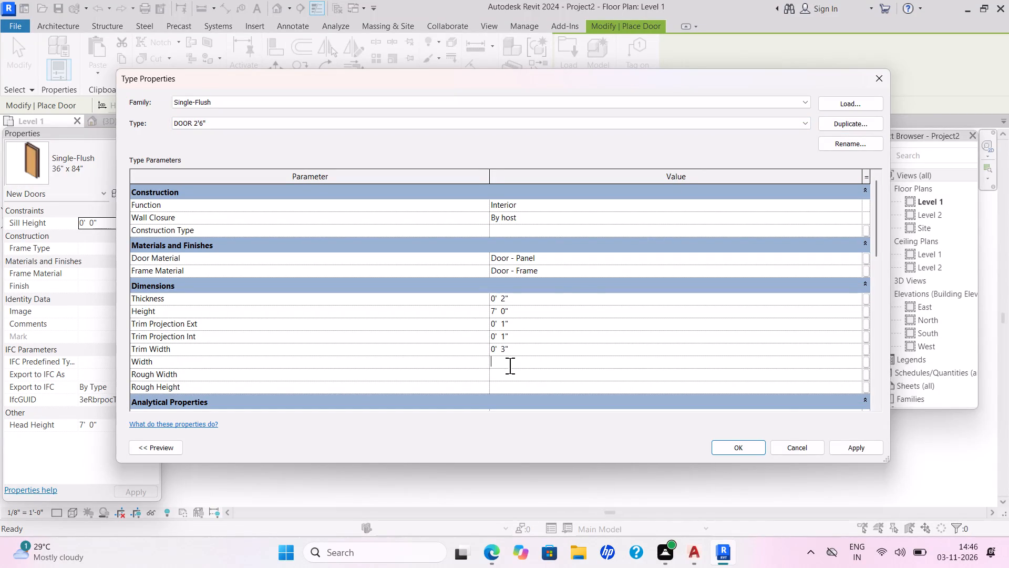
pyautogui.write('2\'6"')
pyautogui.press('Return')
pyautogui.click(850, 449)
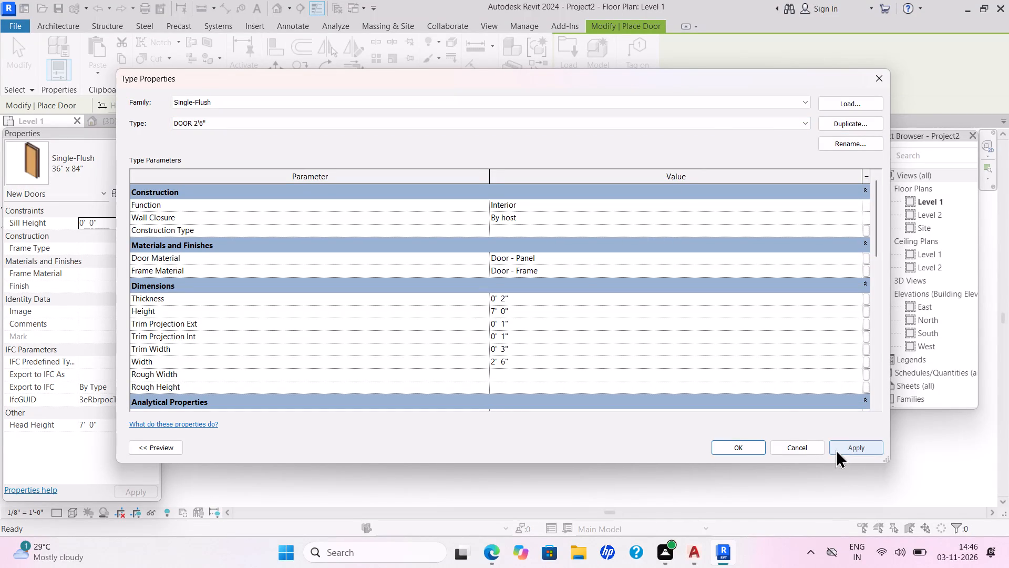
pyautogui.click(757, 447)
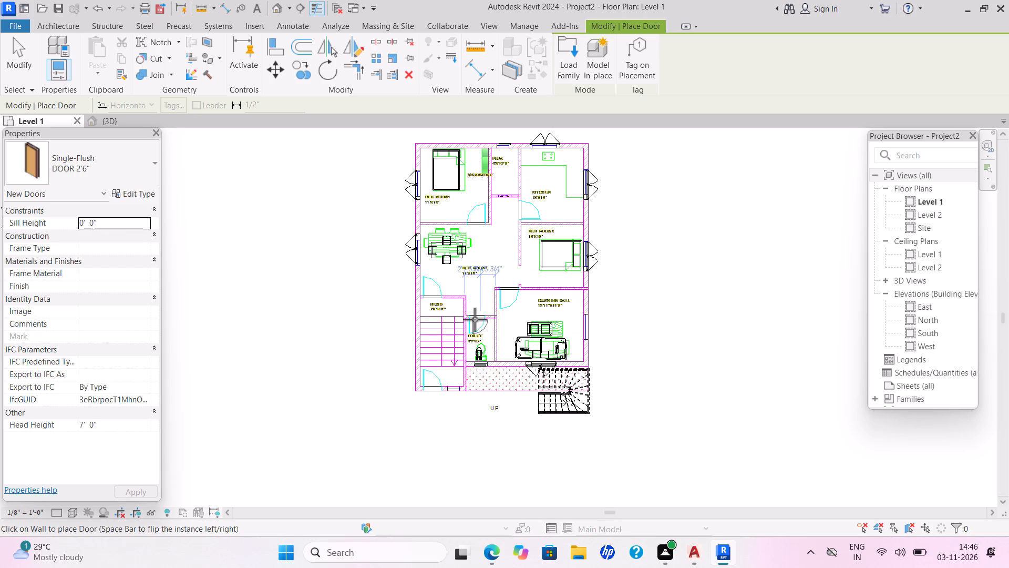
# Place a DOOR 2'6" in the toilet room's wall over the plan's door symbol.
pyautogui.scroll(-1, 472, 315)
pyautogui.scroll(3, 472, 315)
pyautogui.scroll(-2, 472, 315)
pyautogui.scroll(1, 472, 315)
pyautogui.scroll(-1, 472, 315)
pyautogui.scroll(1, 472, 315)
pyautogui.scroll(-2, 472, 315)
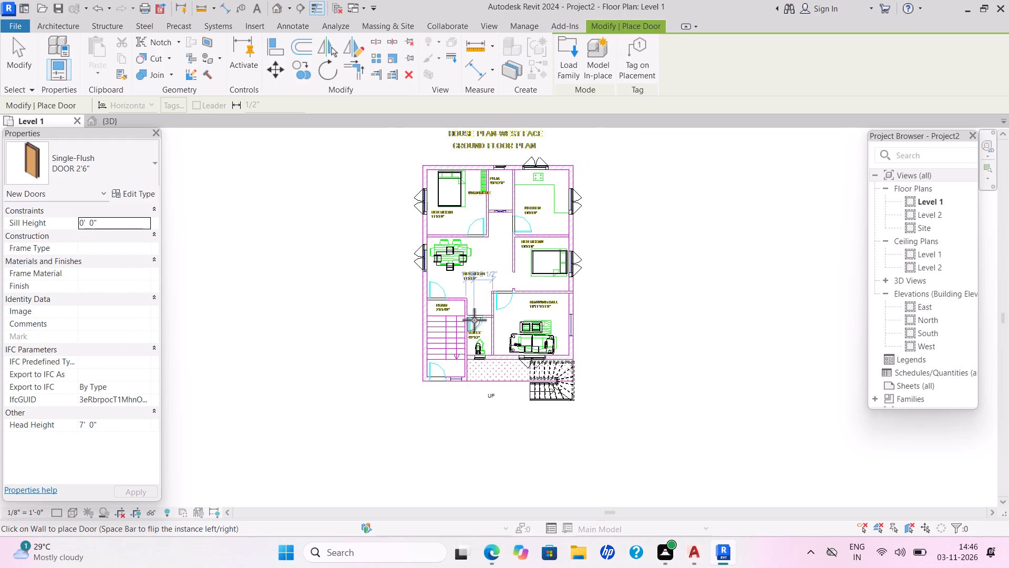
pyautogui.click(474, 320)
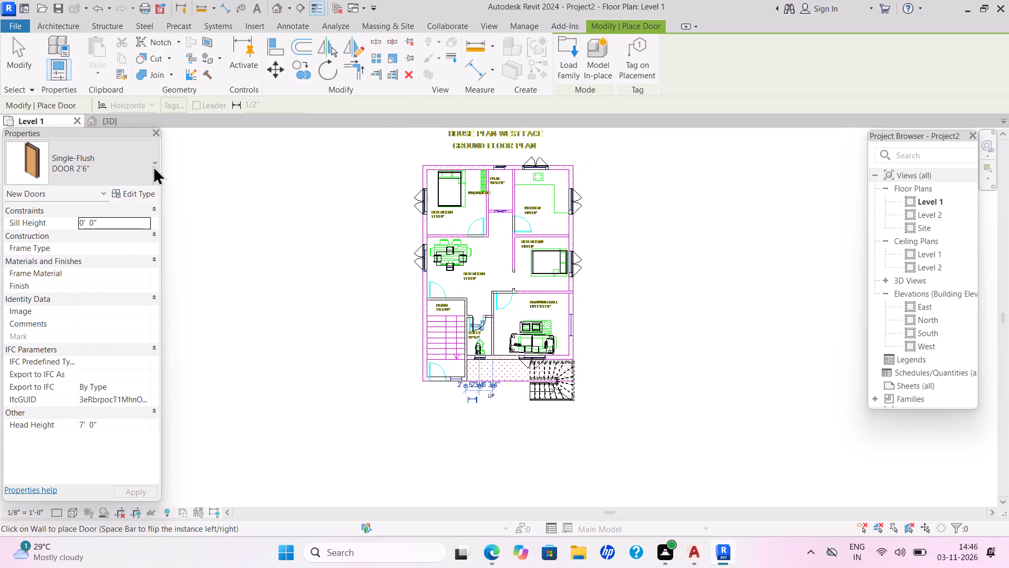
# Place DOOR 3' doors over the plan's door symbols at the bedroom beside the puja room, the kitchen and the stair room, flipping the swing where needed.
pyautogui.click(153, 166)
pyautogui.click(70, 359)
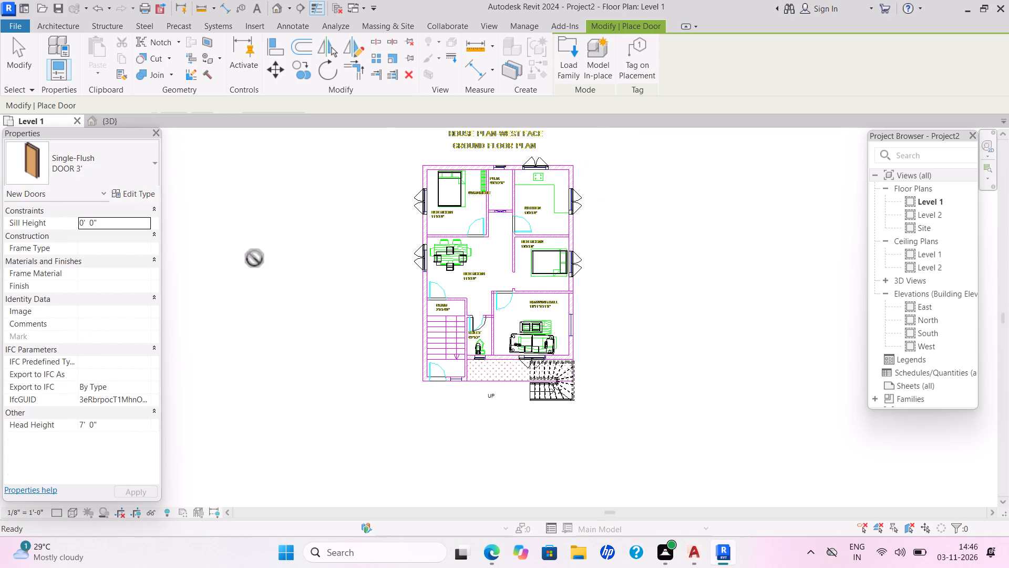
pyautogui.click(476, 232)
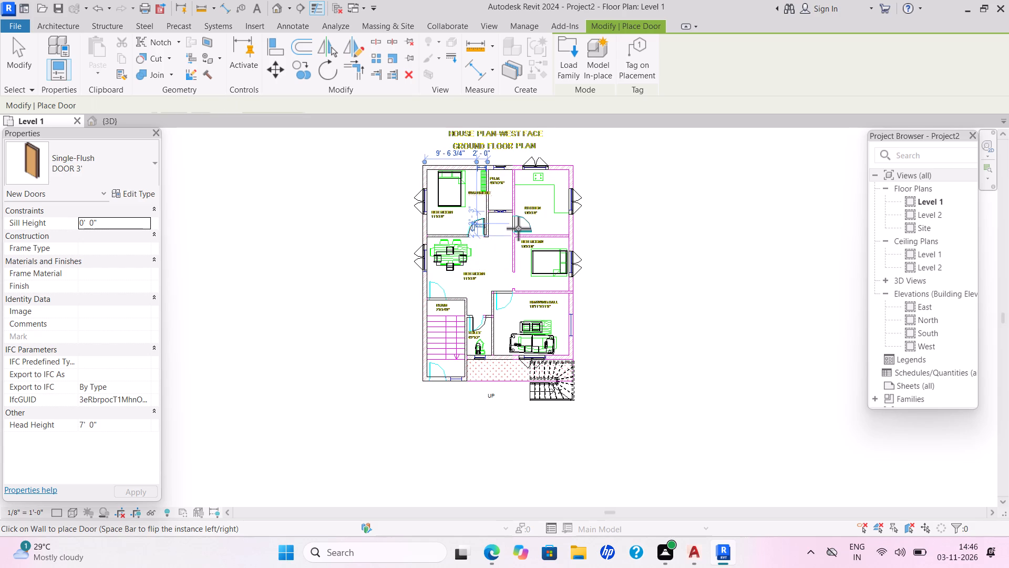
pyautogui.click(518, 228)
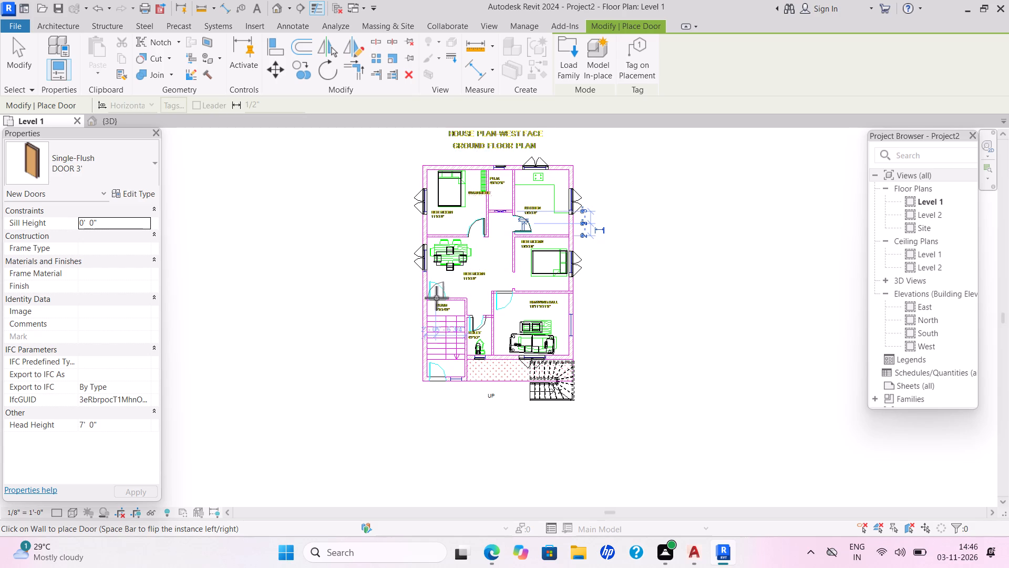
pyautogui.press('space')
pyautogui.click(438, 299)
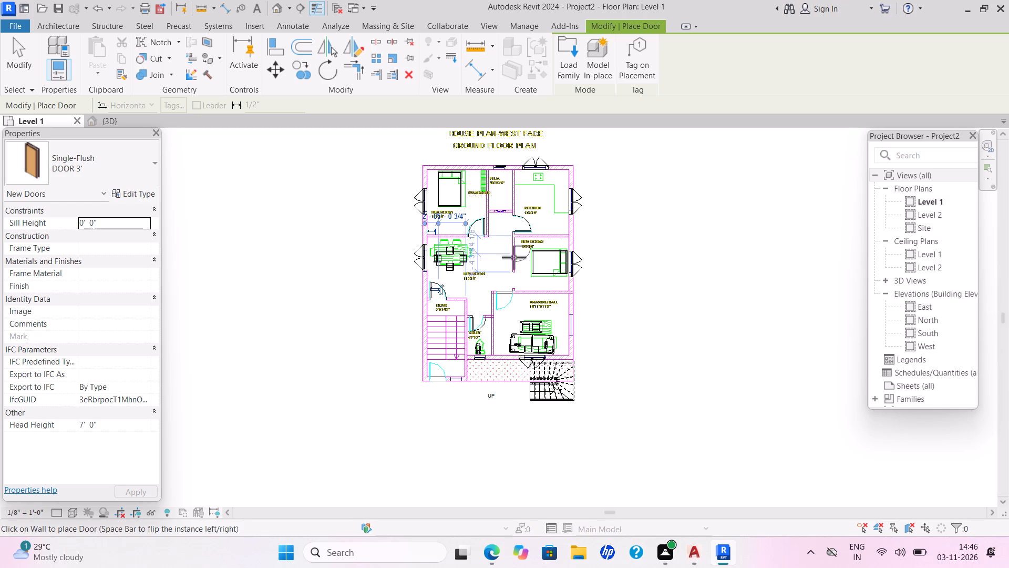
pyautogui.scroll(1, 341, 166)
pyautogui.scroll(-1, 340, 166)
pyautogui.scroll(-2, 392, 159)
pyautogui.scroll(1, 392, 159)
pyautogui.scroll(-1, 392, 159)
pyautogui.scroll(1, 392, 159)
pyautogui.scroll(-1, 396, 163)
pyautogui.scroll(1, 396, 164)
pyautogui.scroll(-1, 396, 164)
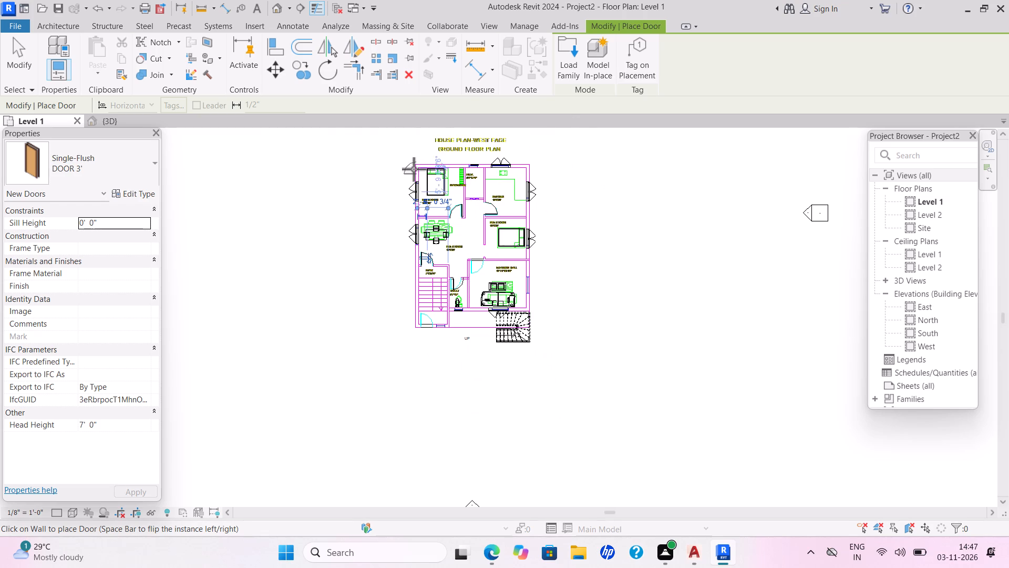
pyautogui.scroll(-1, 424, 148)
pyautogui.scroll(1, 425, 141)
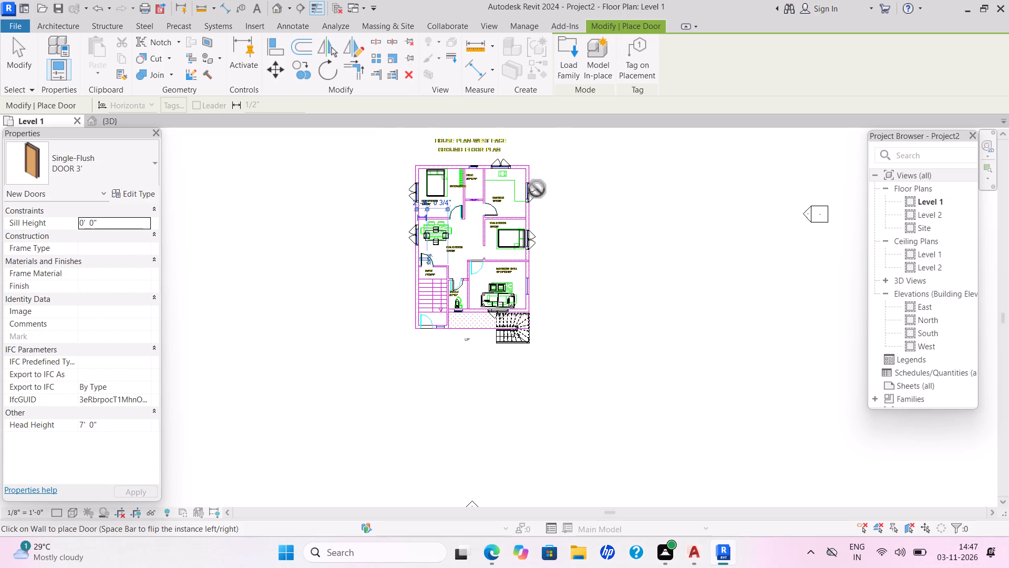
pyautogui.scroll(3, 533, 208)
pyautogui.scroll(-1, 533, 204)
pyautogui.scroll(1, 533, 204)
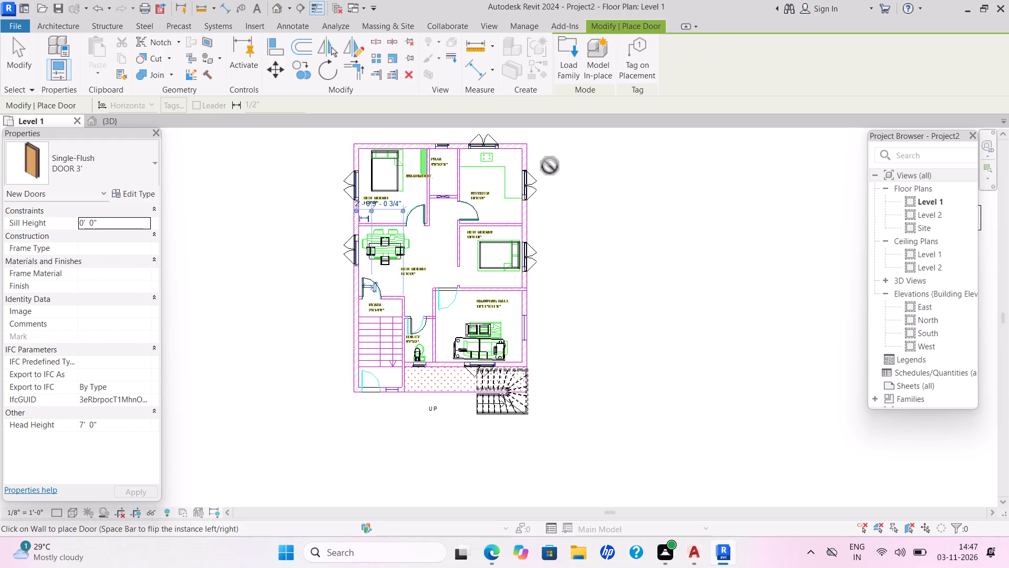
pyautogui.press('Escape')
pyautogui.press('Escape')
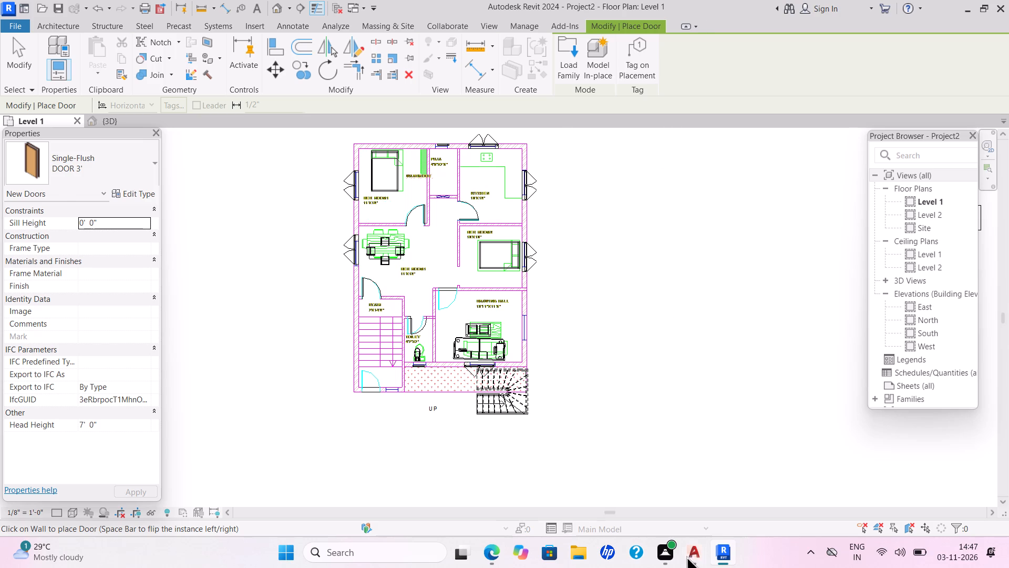
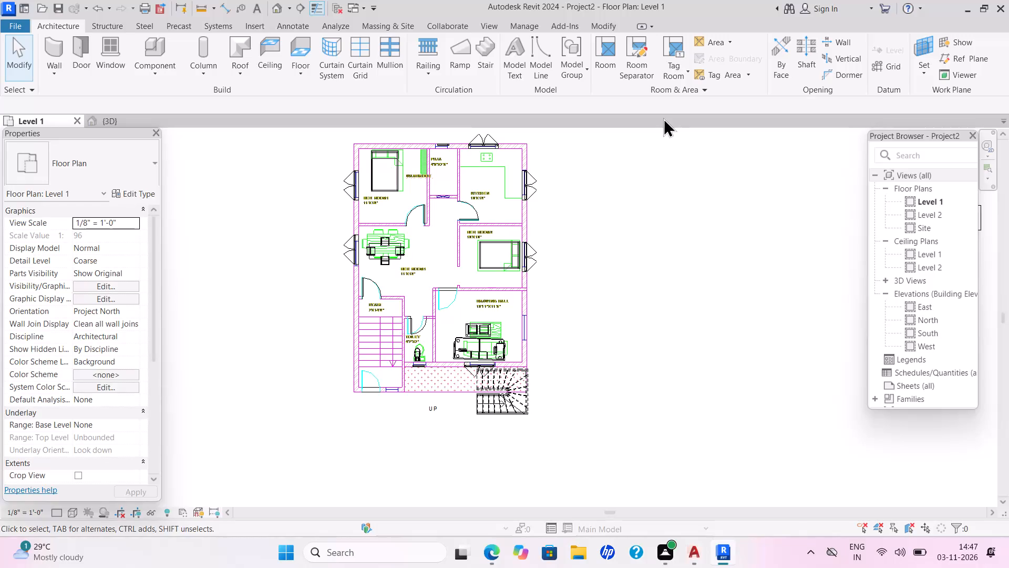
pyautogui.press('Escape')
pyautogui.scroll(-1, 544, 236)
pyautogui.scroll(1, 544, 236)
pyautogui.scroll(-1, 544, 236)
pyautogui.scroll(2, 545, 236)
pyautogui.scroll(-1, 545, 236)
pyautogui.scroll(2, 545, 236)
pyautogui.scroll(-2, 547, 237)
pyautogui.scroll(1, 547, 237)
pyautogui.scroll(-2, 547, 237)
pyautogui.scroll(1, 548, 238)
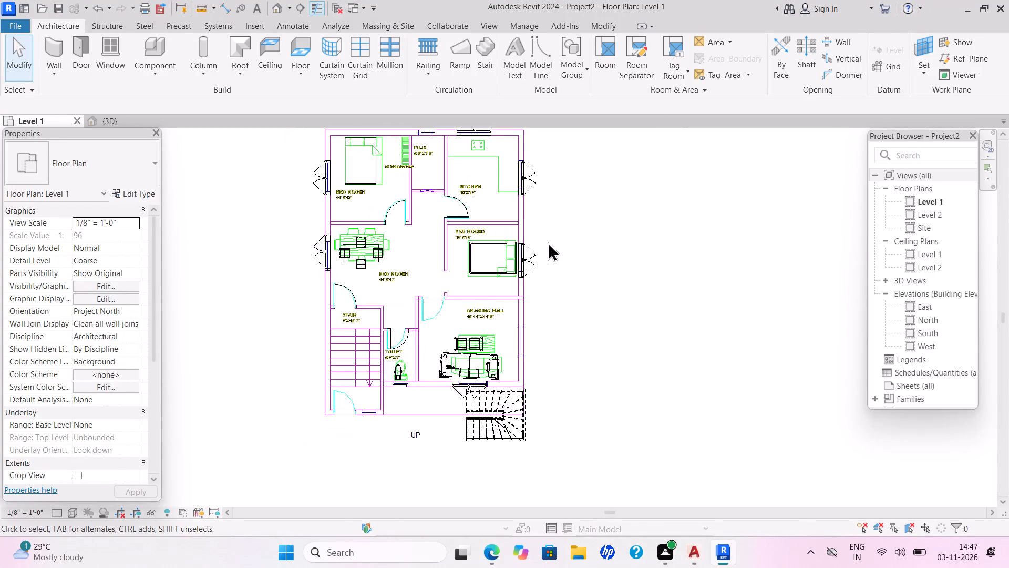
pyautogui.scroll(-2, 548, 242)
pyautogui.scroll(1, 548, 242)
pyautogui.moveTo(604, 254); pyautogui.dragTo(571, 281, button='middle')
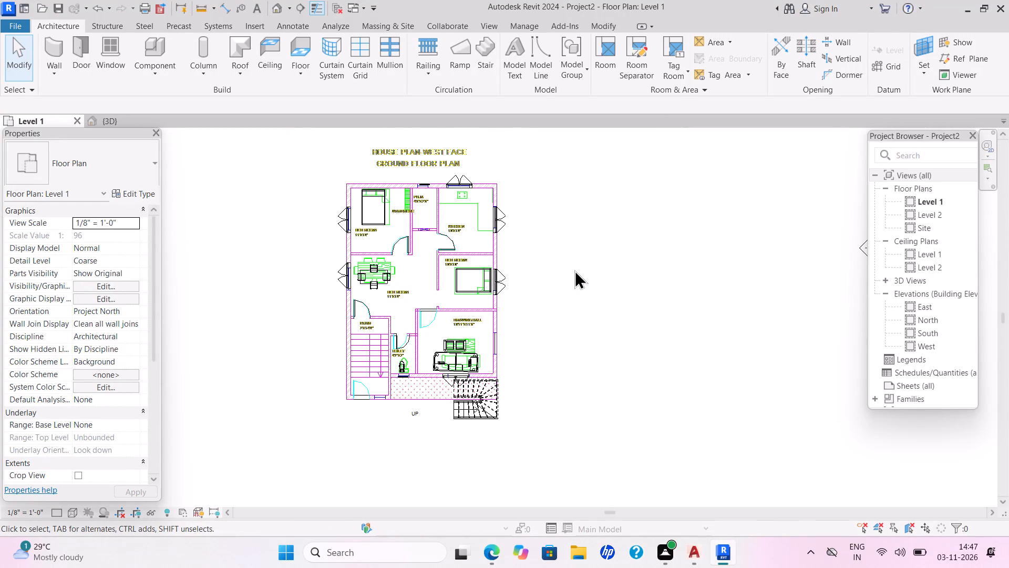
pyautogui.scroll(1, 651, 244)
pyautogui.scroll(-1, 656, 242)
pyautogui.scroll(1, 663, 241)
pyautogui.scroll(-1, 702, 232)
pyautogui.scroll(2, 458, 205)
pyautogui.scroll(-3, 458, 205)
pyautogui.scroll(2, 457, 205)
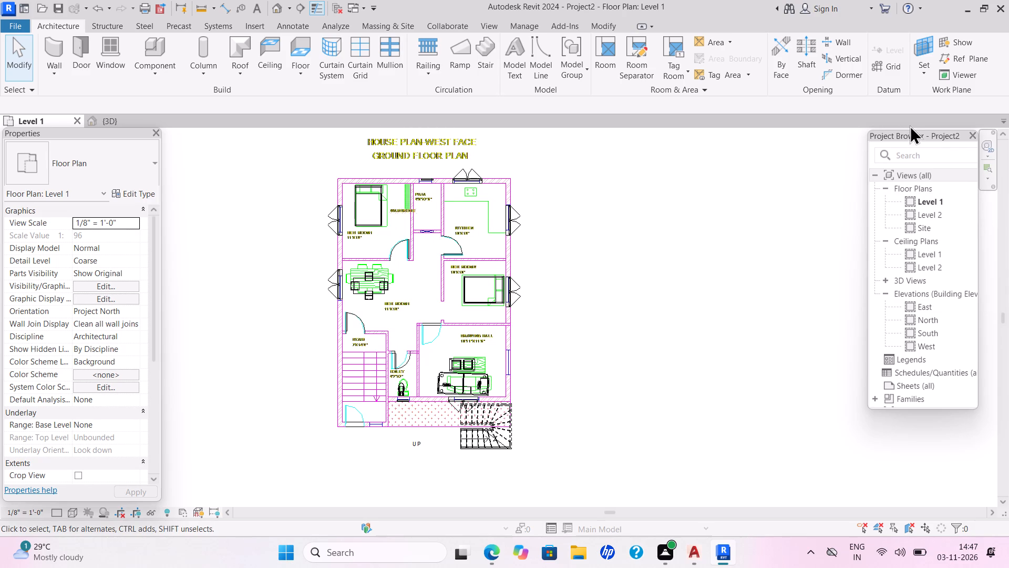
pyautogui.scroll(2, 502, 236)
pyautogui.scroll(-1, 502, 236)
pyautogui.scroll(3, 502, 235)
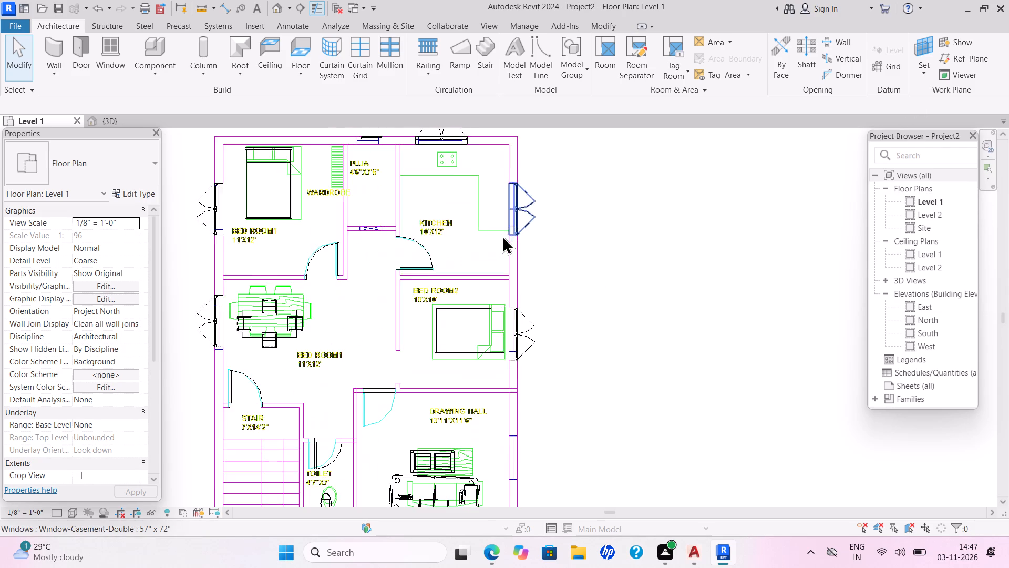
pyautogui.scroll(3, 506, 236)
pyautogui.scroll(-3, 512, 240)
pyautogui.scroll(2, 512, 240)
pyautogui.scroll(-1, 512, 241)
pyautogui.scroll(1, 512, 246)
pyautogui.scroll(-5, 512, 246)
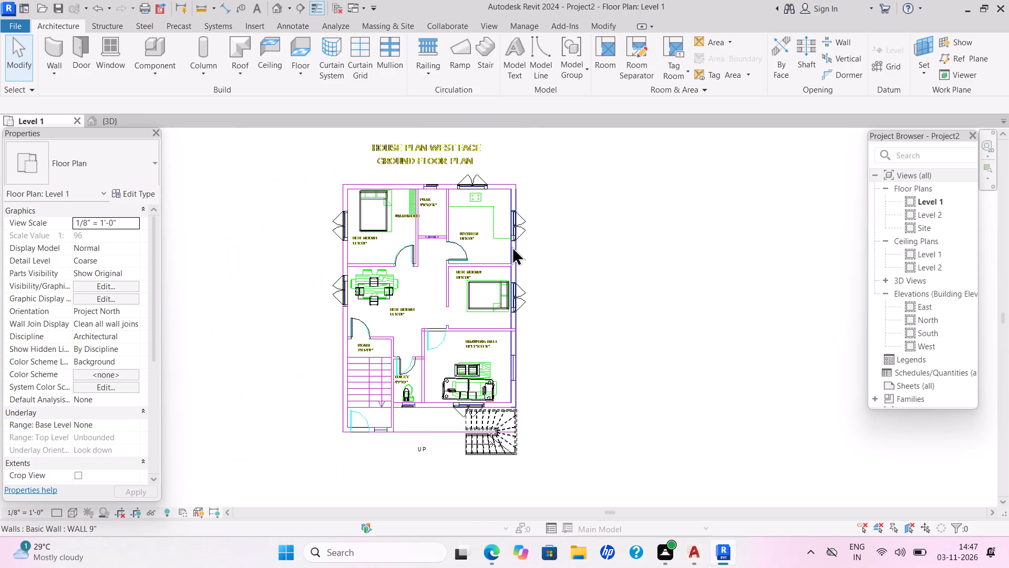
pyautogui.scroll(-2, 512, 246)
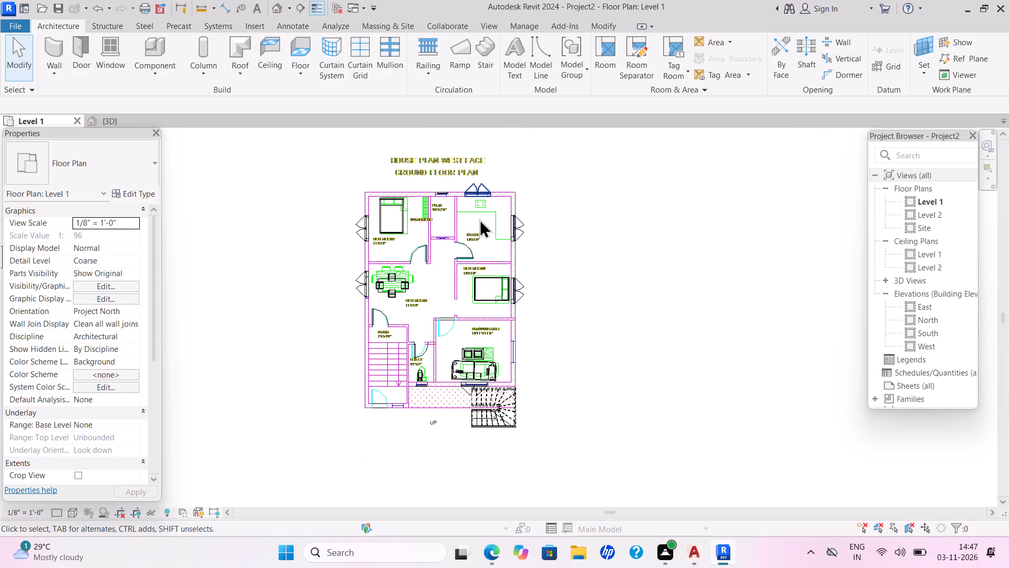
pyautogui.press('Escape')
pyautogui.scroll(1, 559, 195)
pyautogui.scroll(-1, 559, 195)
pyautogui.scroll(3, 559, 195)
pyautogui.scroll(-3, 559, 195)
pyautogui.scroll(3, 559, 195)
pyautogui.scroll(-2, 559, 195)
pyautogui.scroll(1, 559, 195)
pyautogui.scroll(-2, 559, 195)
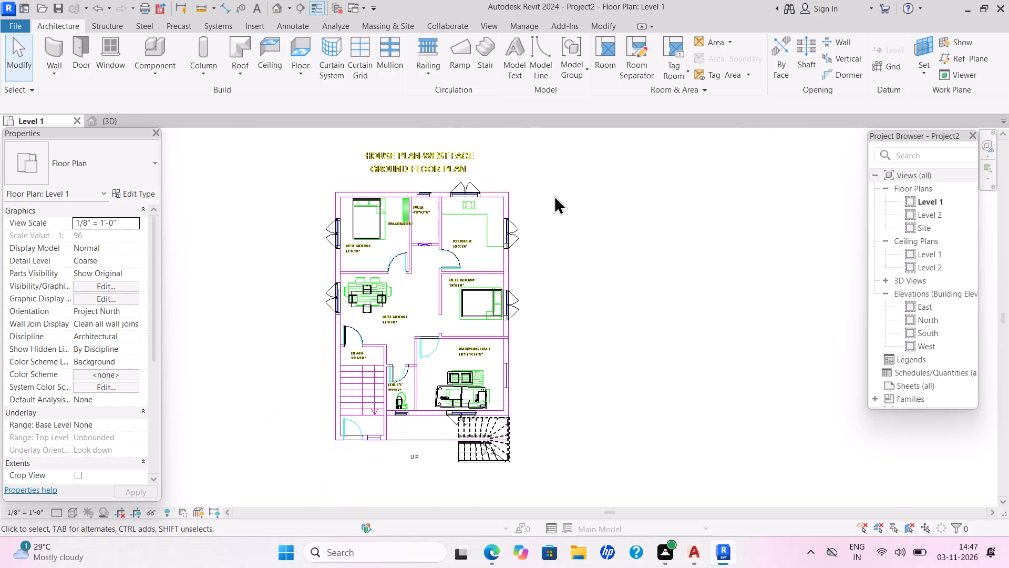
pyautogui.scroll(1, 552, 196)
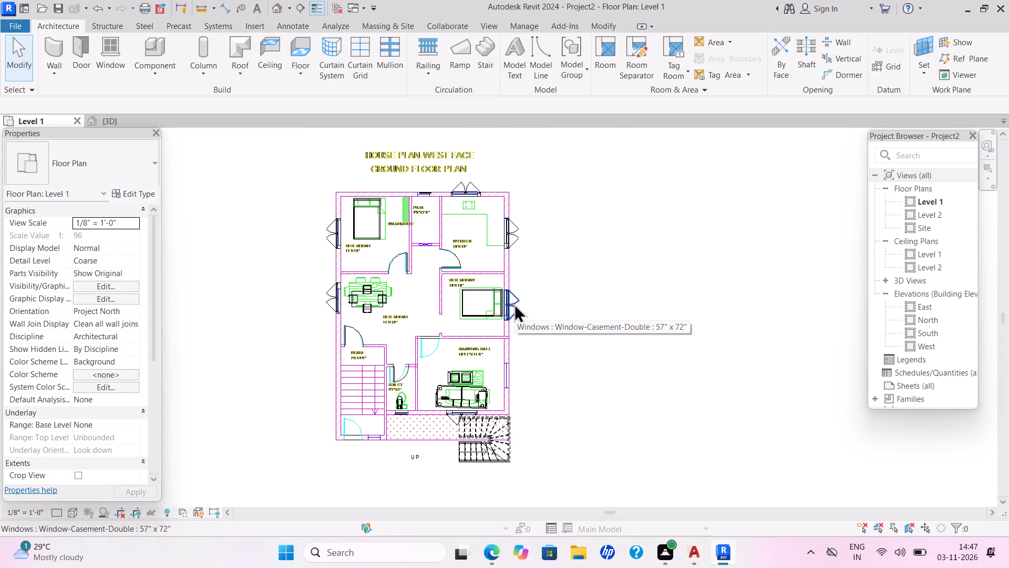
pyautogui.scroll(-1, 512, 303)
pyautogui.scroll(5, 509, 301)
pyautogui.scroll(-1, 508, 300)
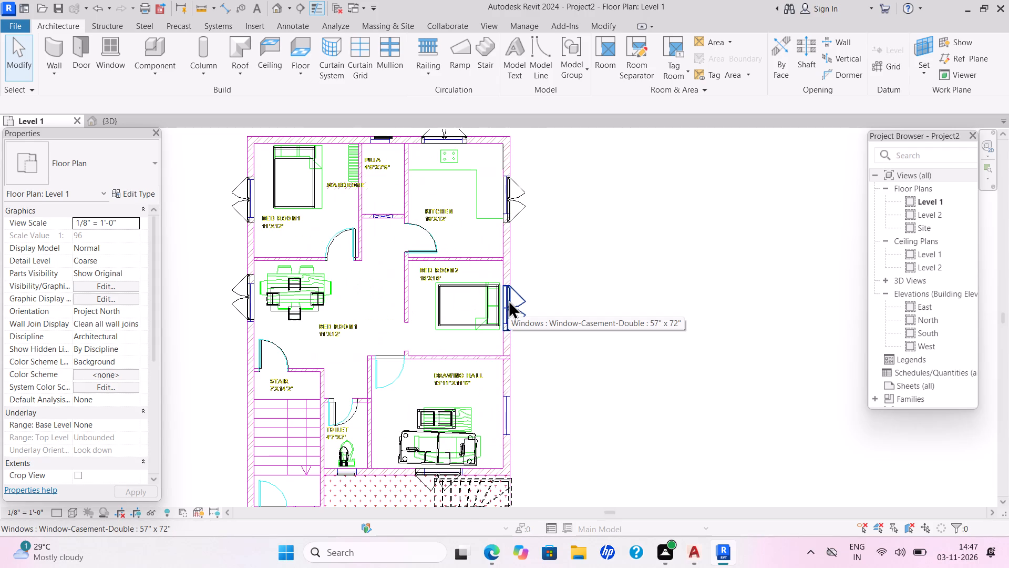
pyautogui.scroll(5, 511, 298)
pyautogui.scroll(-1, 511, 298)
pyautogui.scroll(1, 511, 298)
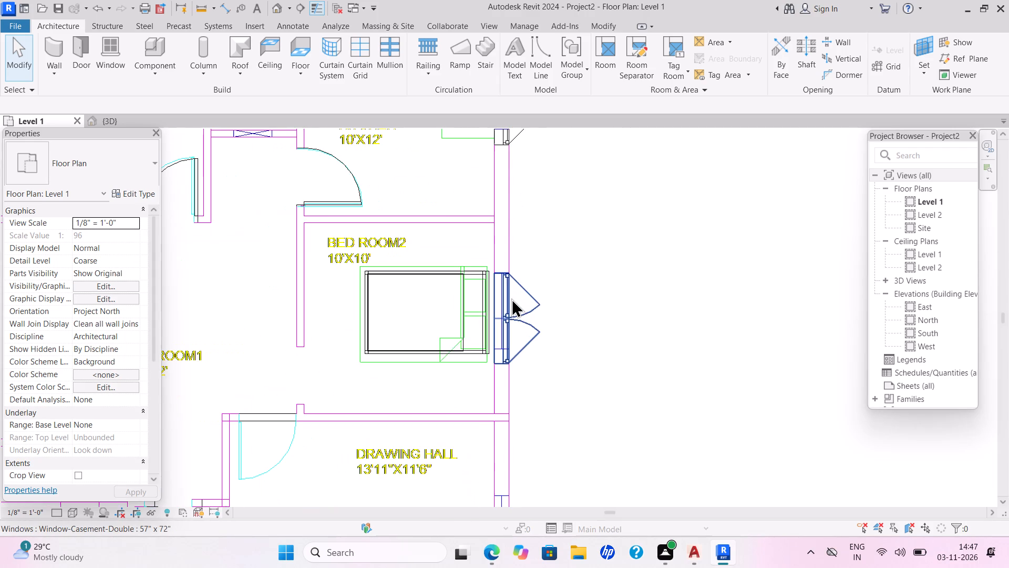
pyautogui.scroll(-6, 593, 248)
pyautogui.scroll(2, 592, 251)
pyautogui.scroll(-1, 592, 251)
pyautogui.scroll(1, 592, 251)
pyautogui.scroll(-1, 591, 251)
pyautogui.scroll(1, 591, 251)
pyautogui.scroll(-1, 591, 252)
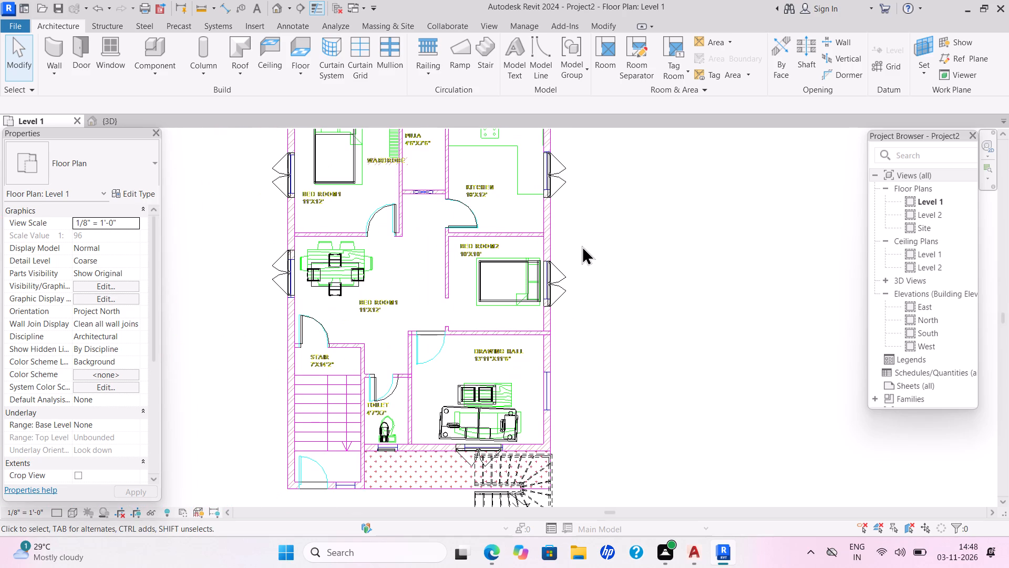
# Place a DOOR 3' in the drawing hall's upper wall over the plan's door symbol.
pyautogui.click(88, 64)
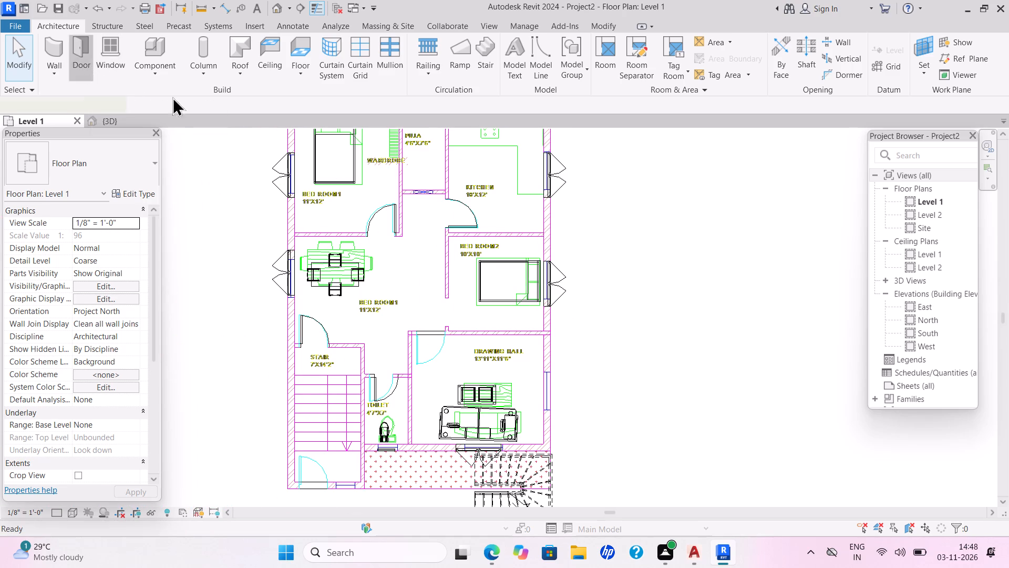
pyautogui.click(427, 333)
pyautogui.moveTo(465, 328); pyautogui.dragTo(464, 363, button='middle')
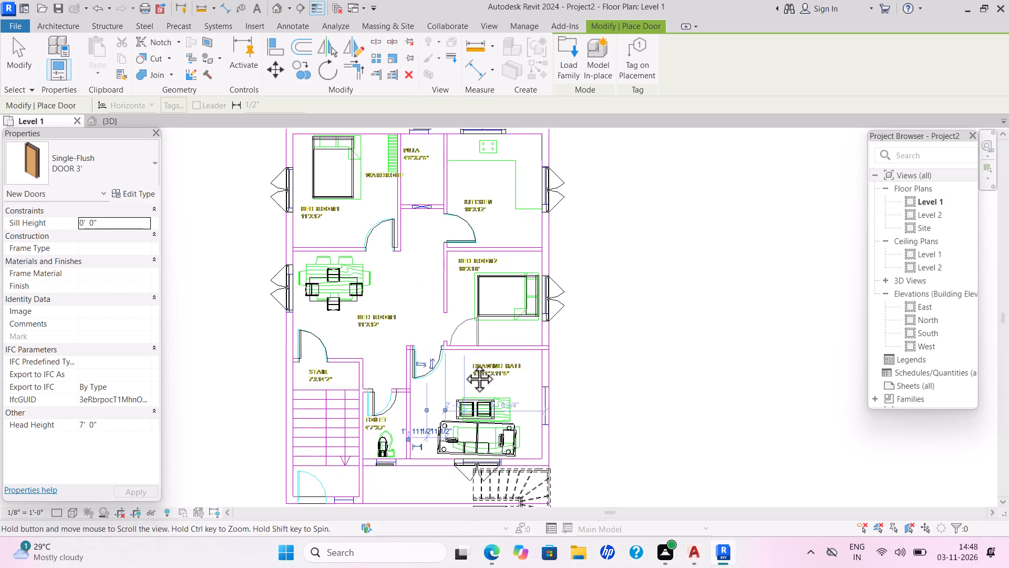
pyautogui.moveTo(464, 363); pyautogui.dragTo(464, 368, button='middle')
pyautogui.scroll(-2, 464, 366)
pyautogui.press('Escape')
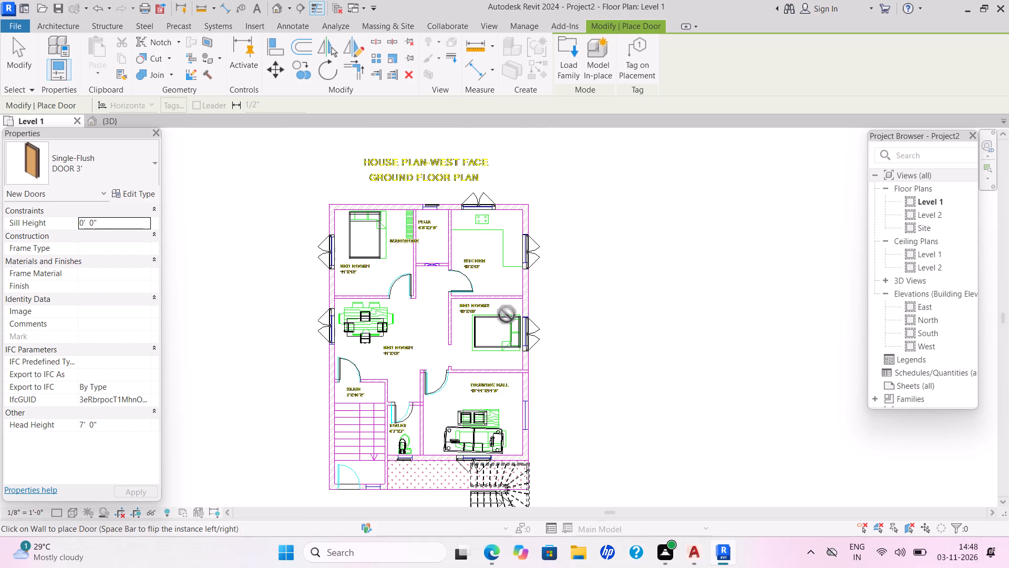
pyautogui.scroll(-1, 497, 280)
pyautogui.moveTo(496, 273); pyautogui.dragTo(492, 242, button='middle')
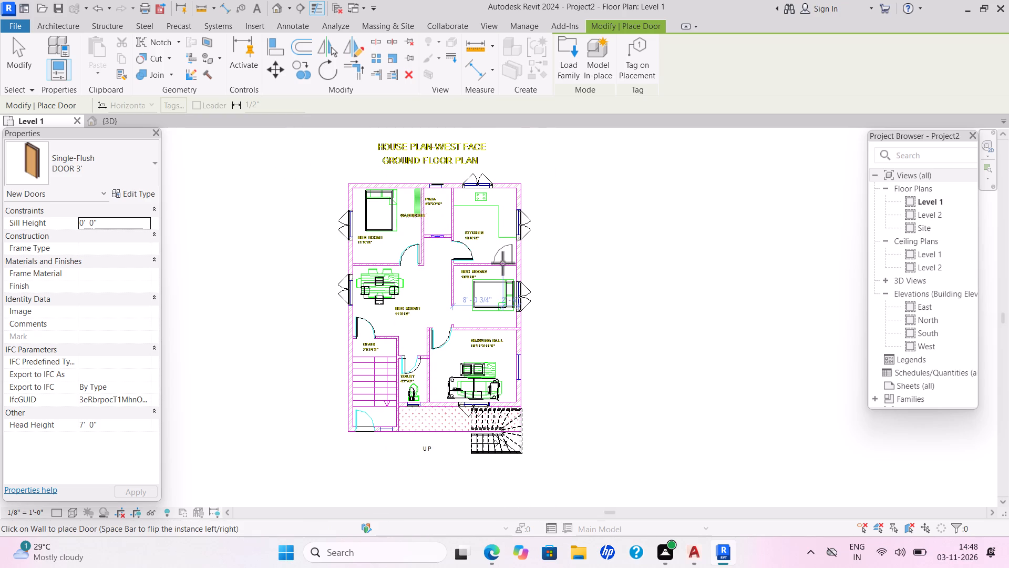
pyautogui.press('Escape')
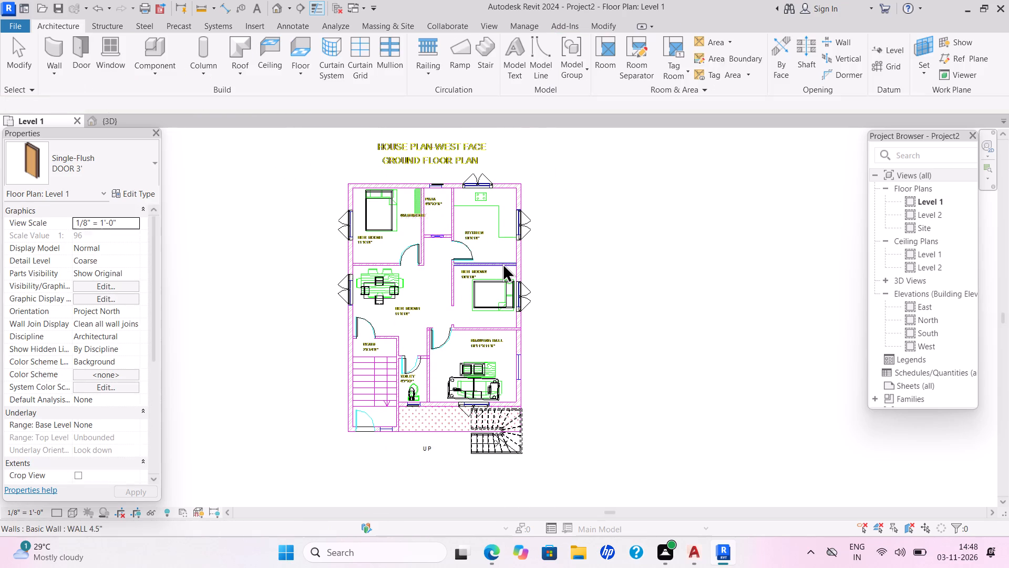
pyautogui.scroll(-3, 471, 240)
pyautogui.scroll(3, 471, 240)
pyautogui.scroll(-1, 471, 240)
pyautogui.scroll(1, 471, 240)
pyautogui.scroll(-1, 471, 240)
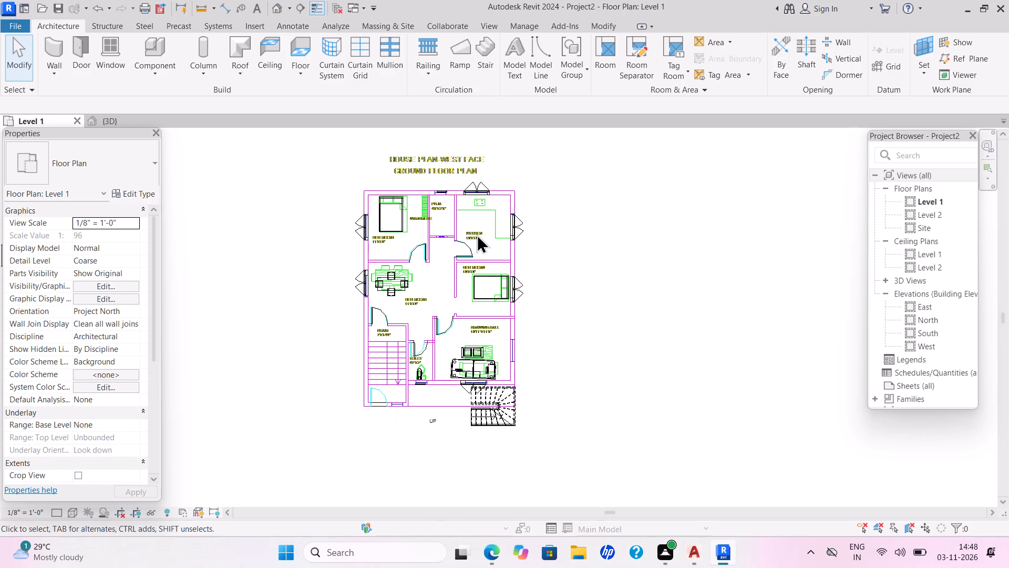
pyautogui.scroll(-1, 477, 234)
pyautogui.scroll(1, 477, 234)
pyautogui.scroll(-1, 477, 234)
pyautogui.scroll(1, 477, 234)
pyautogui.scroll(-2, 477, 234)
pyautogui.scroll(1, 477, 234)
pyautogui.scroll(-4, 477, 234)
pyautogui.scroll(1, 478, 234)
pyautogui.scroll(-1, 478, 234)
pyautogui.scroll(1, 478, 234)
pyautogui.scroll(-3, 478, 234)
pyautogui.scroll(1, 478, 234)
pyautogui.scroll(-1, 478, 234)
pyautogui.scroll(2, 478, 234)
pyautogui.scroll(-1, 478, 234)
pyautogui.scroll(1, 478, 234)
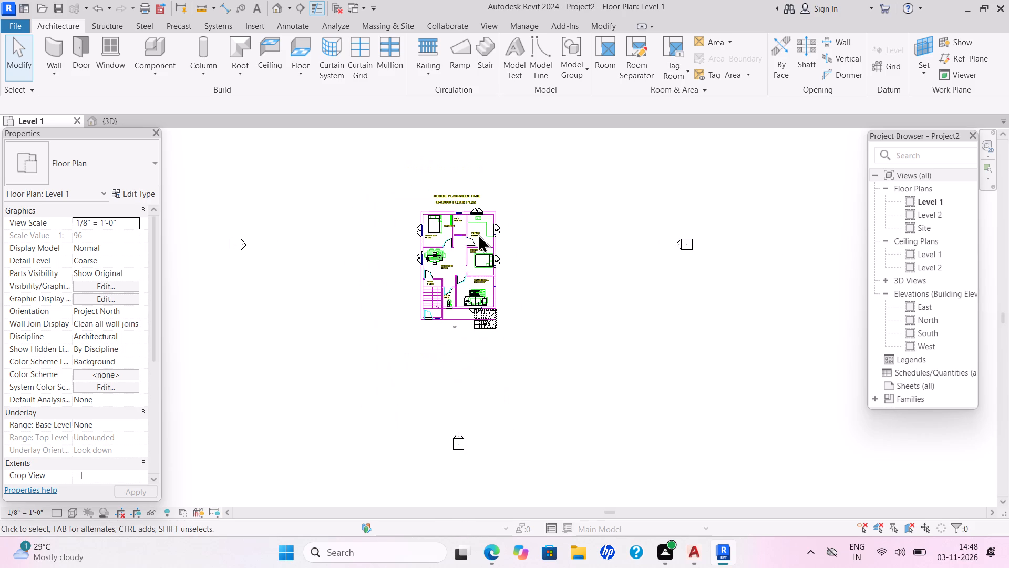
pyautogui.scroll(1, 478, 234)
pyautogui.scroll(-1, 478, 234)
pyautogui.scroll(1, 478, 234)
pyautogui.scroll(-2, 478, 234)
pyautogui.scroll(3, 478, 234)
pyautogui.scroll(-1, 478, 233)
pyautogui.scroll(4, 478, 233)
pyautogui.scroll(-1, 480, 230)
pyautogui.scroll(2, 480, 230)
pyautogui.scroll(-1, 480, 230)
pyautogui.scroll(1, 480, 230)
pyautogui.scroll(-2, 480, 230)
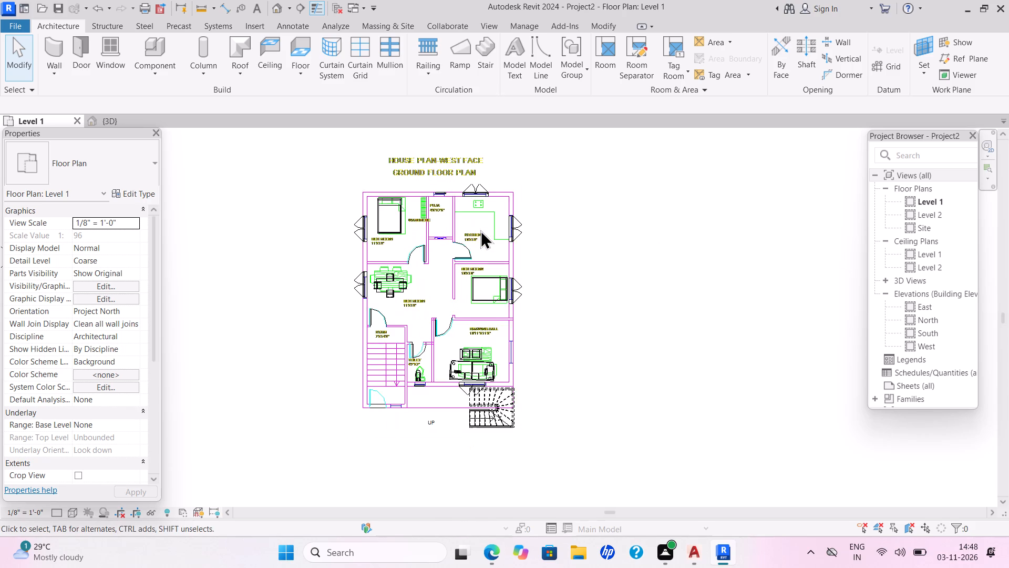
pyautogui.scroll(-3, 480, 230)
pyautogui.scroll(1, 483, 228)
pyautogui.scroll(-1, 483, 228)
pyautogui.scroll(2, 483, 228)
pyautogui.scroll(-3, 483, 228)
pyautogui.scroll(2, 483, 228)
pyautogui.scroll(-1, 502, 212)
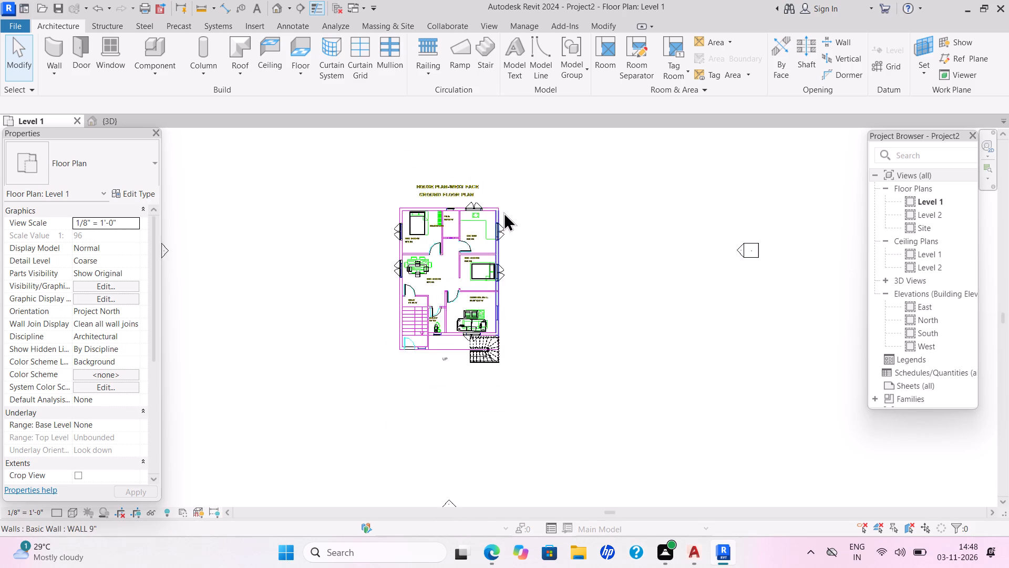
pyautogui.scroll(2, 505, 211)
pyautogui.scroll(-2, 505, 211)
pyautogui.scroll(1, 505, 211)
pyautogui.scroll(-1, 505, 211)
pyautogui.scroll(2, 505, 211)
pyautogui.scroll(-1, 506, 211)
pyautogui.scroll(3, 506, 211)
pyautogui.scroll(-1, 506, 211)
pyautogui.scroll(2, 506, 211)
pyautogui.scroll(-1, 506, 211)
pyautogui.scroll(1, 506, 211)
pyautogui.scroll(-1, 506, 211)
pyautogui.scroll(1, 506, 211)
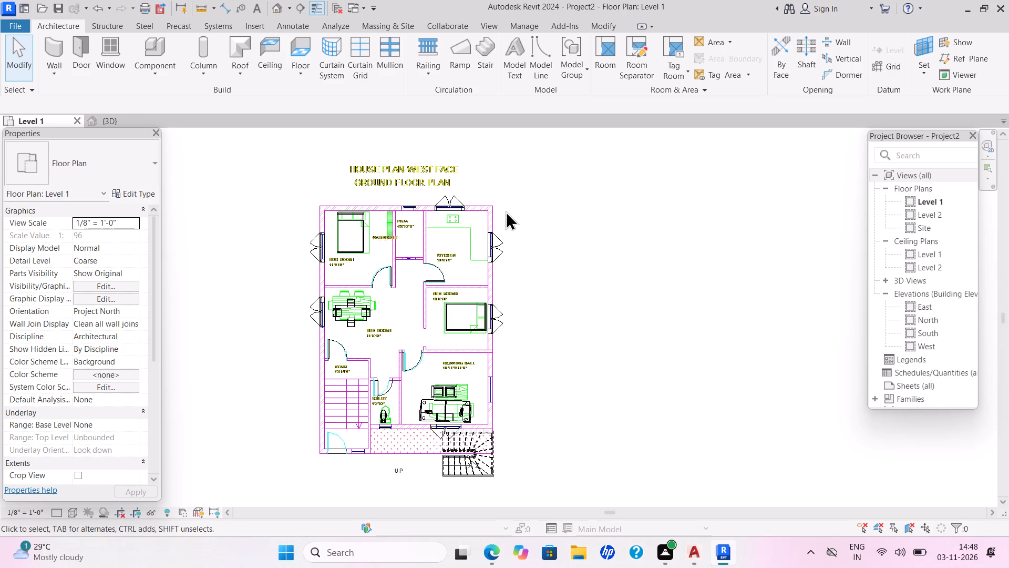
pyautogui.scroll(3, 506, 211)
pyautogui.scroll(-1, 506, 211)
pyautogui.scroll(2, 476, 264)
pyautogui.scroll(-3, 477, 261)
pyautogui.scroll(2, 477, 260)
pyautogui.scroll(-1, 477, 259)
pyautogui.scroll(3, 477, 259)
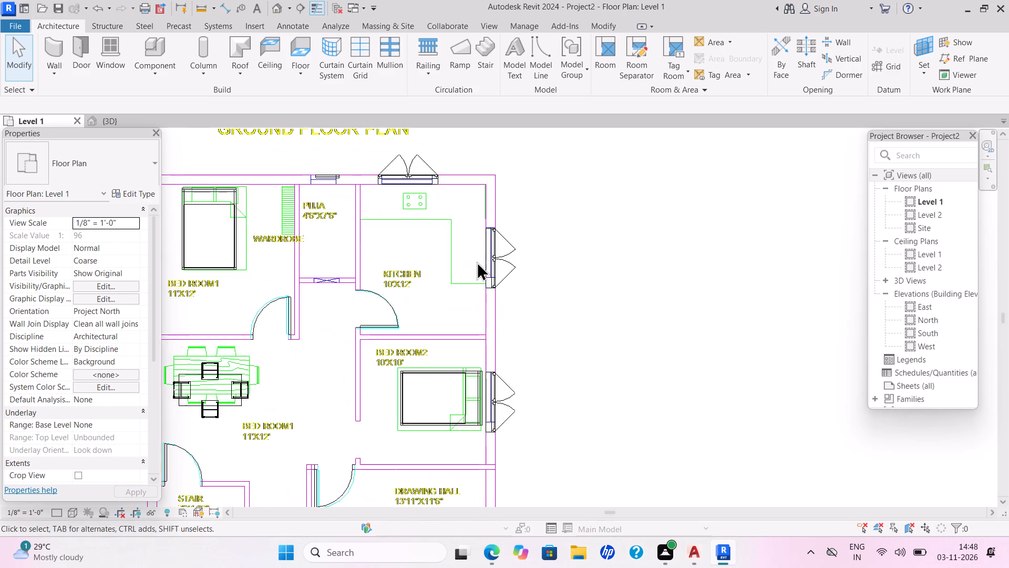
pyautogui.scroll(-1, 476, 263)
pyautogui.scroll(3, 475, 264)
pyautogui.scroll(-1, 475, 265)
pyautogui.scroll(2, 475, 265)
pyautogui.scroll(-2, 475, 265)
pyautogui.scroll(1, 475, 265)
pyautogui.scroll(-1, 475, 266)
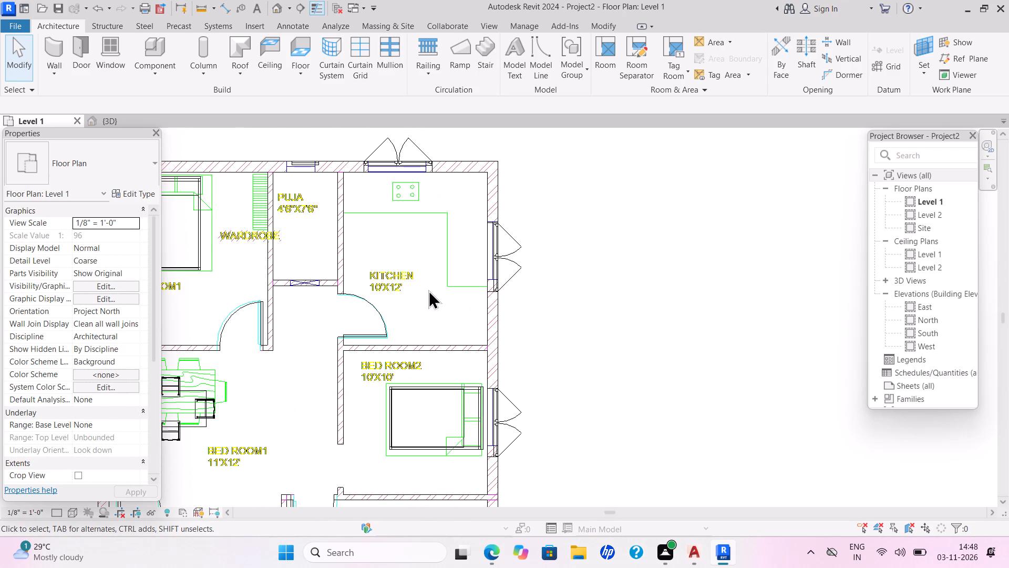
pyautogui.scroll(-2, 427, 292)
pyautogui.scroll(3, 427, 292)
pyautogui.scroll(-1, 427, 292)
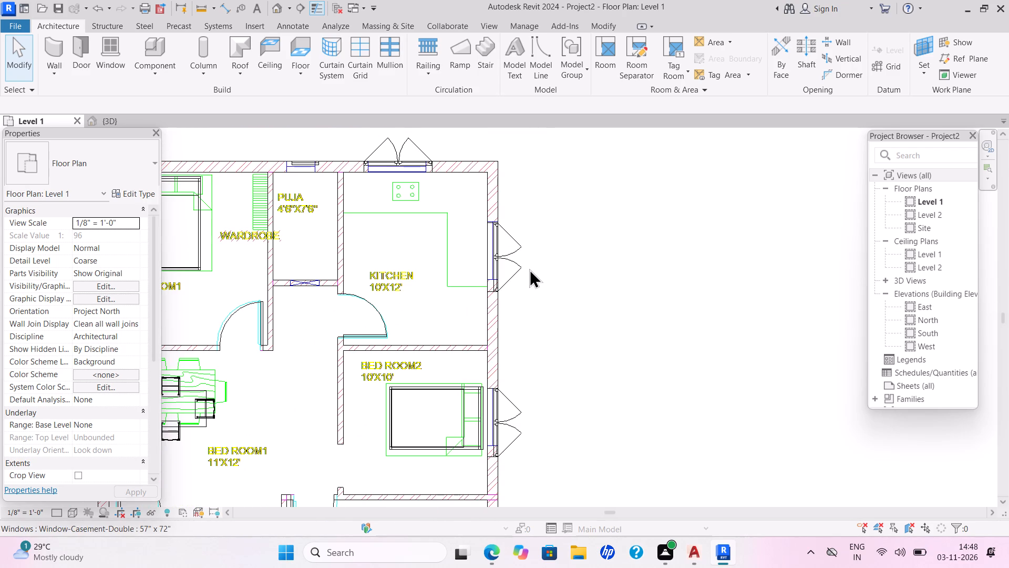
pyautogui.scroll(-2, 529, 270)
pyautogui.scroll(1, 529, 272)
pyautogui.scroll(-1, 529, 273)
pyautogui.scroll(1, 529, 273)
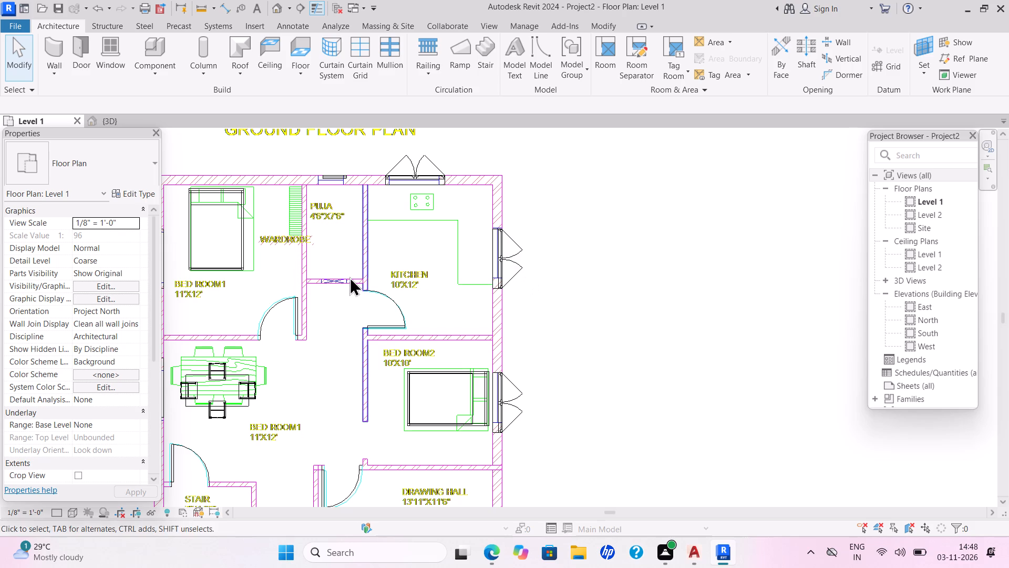
# Split the 4.5" wall between the puja room and the passage at the plan's opening symbol and shorten its kitchen-side segment to about 1'-6".
pyautogui.click(616, 29)
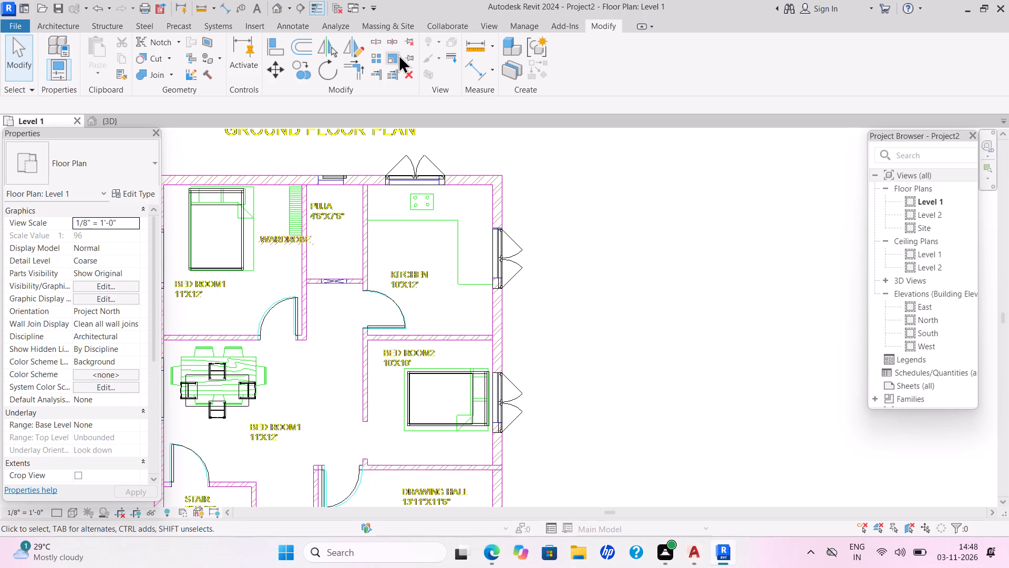
pyautogui.click(380, 40)
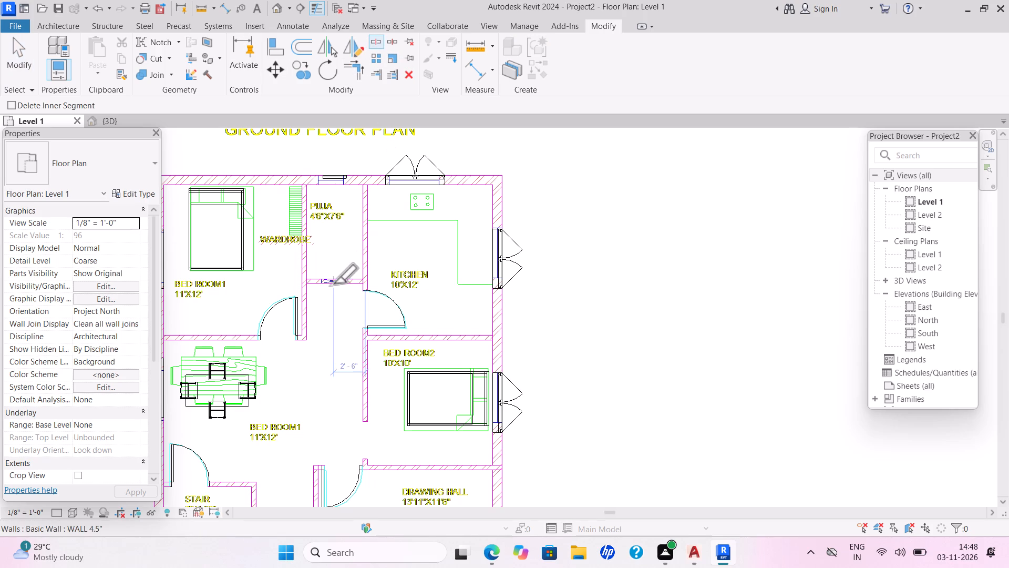
pyautogui.click(328, 285)
pyautogui.press('Escape')
pyautogui.press('Escape')
pyautogui.click(347, 281)
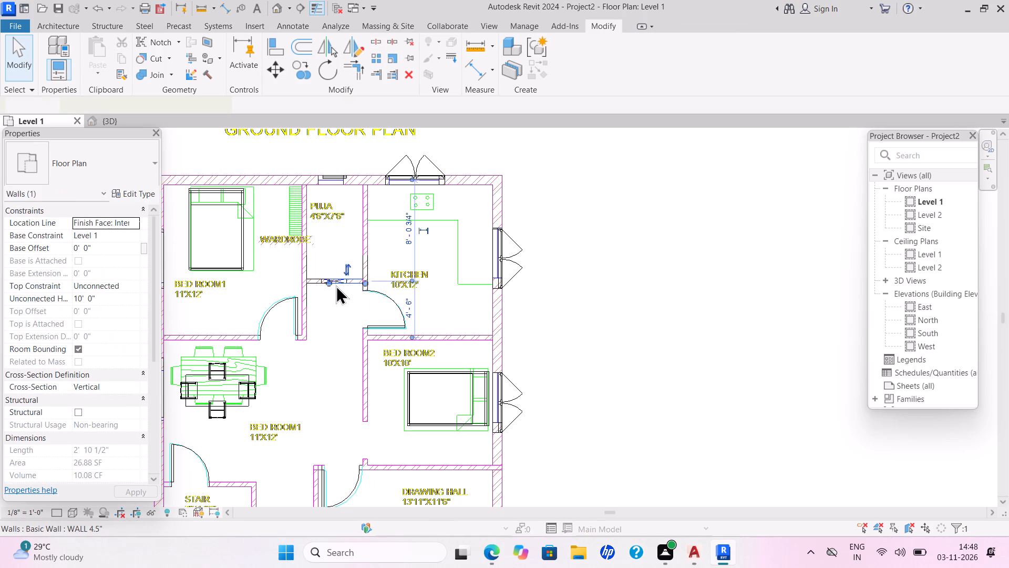
pyautogui.moveTo(332, 282); pyautogui.dragTo(347, 289)
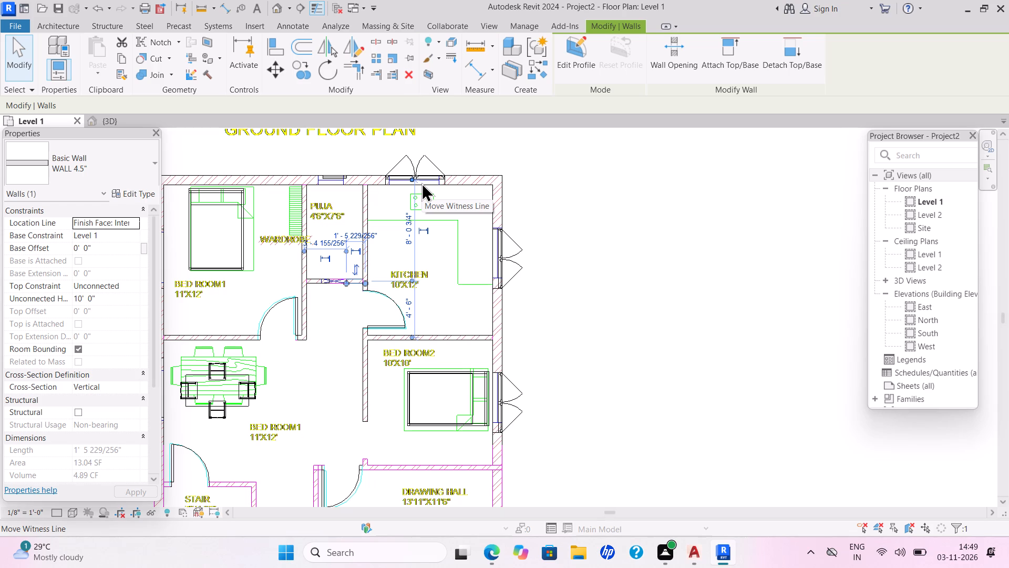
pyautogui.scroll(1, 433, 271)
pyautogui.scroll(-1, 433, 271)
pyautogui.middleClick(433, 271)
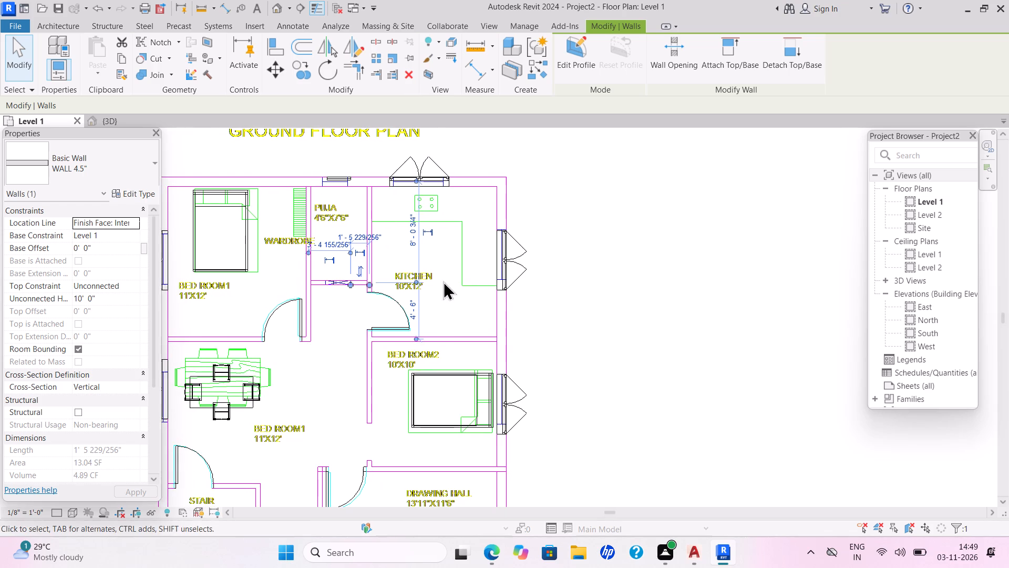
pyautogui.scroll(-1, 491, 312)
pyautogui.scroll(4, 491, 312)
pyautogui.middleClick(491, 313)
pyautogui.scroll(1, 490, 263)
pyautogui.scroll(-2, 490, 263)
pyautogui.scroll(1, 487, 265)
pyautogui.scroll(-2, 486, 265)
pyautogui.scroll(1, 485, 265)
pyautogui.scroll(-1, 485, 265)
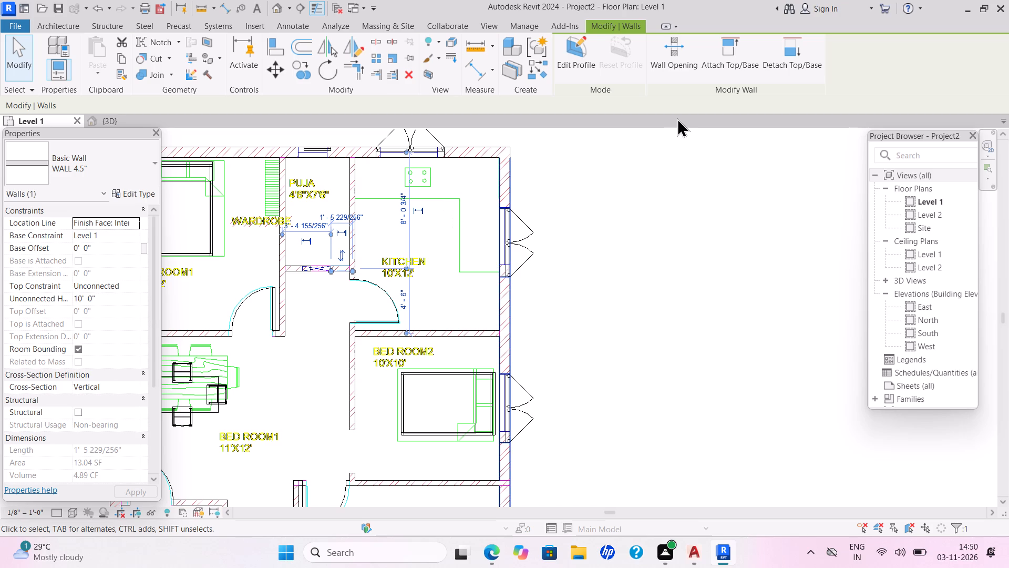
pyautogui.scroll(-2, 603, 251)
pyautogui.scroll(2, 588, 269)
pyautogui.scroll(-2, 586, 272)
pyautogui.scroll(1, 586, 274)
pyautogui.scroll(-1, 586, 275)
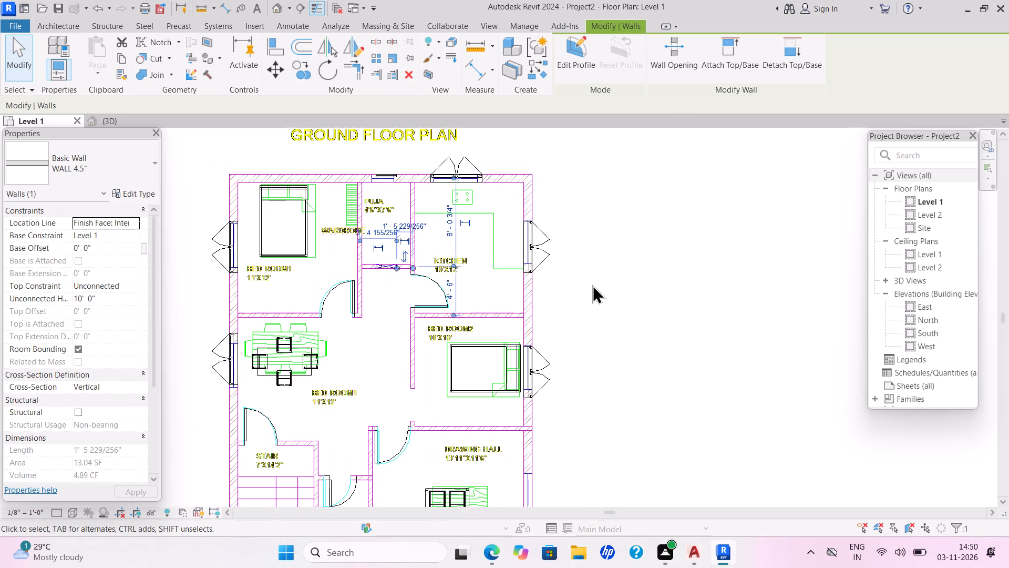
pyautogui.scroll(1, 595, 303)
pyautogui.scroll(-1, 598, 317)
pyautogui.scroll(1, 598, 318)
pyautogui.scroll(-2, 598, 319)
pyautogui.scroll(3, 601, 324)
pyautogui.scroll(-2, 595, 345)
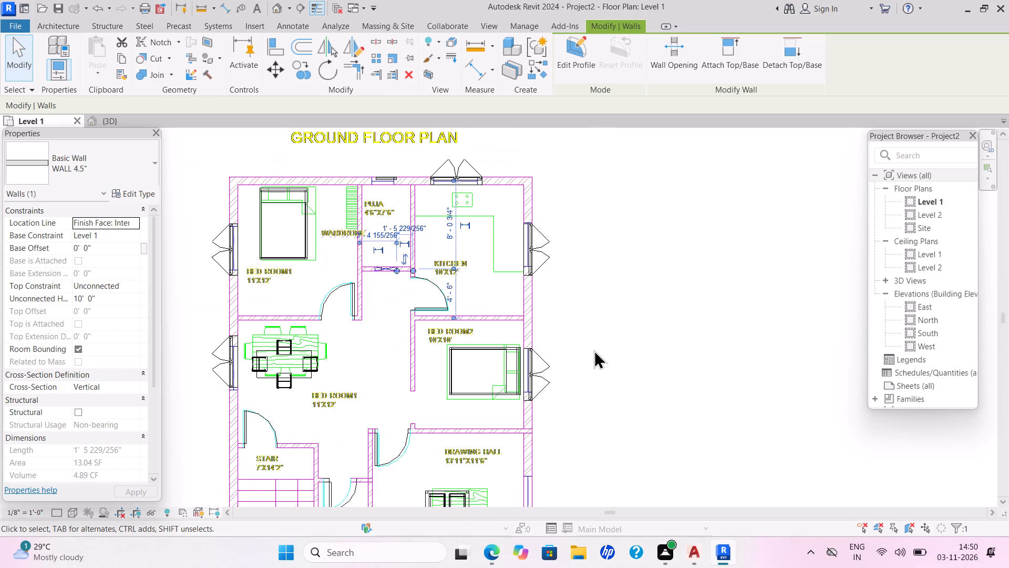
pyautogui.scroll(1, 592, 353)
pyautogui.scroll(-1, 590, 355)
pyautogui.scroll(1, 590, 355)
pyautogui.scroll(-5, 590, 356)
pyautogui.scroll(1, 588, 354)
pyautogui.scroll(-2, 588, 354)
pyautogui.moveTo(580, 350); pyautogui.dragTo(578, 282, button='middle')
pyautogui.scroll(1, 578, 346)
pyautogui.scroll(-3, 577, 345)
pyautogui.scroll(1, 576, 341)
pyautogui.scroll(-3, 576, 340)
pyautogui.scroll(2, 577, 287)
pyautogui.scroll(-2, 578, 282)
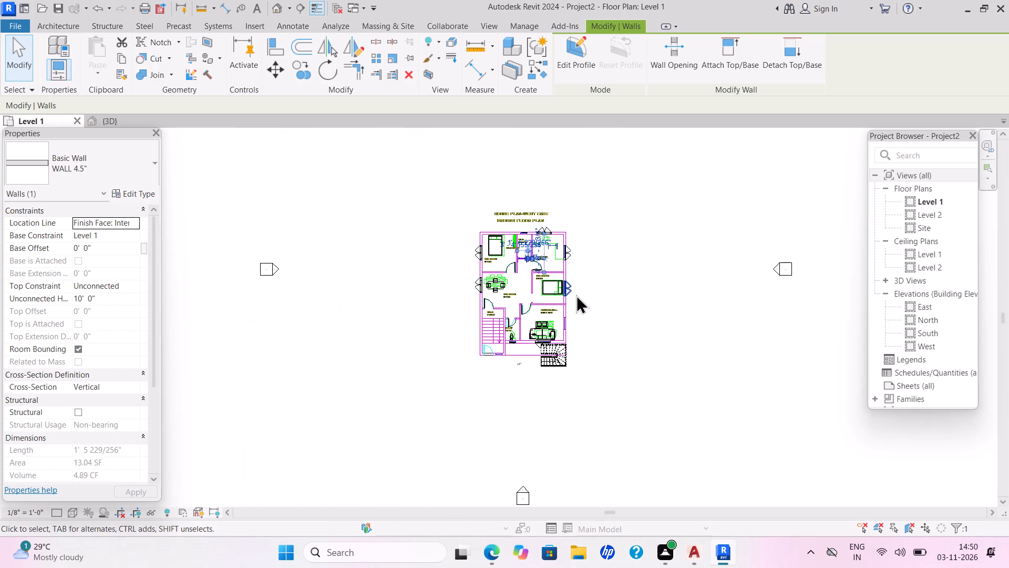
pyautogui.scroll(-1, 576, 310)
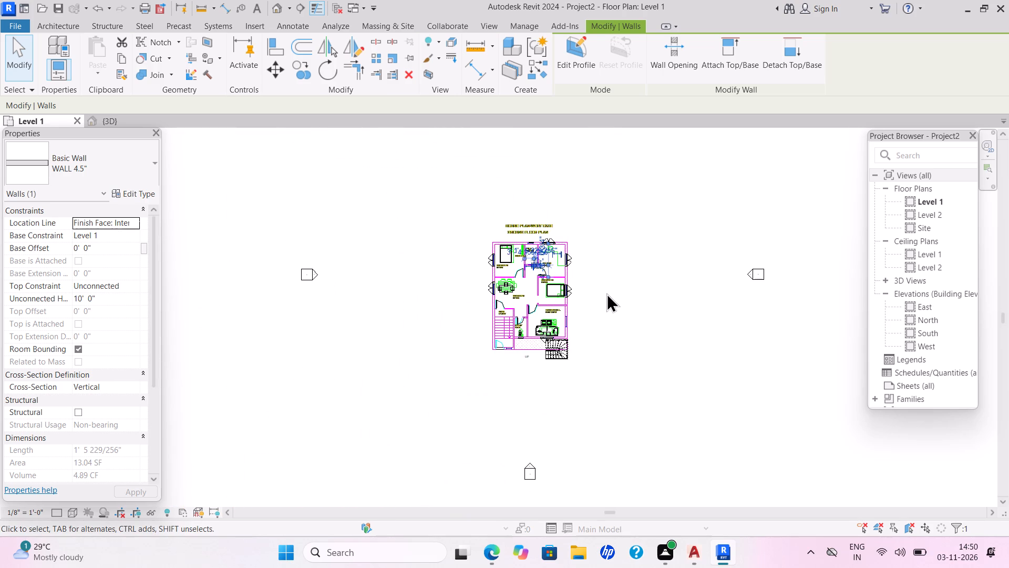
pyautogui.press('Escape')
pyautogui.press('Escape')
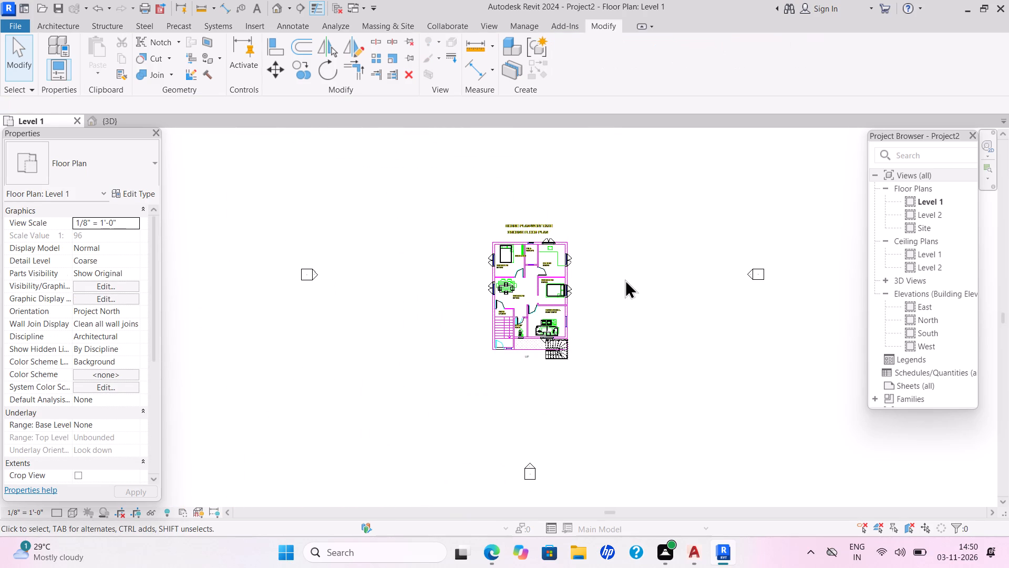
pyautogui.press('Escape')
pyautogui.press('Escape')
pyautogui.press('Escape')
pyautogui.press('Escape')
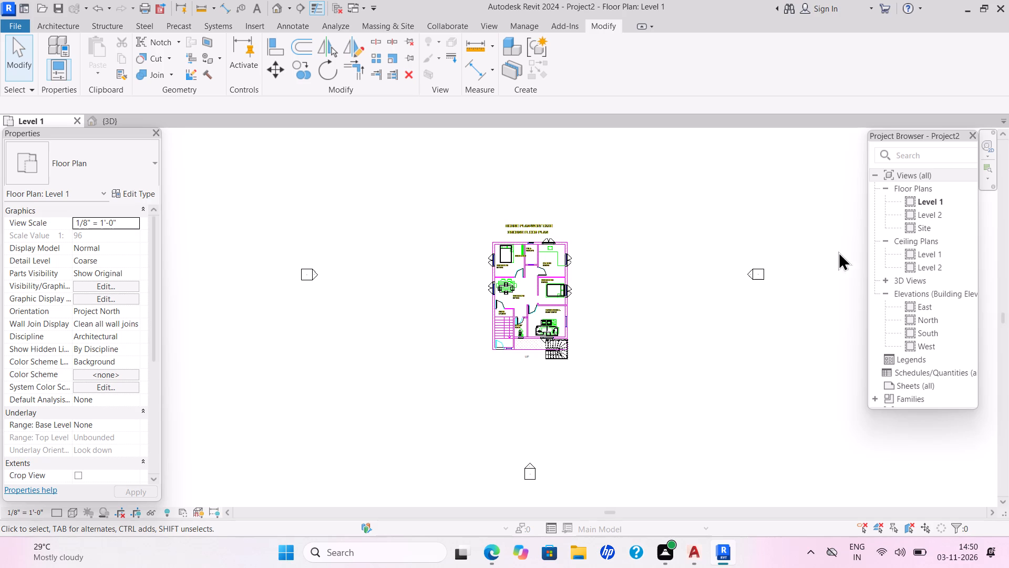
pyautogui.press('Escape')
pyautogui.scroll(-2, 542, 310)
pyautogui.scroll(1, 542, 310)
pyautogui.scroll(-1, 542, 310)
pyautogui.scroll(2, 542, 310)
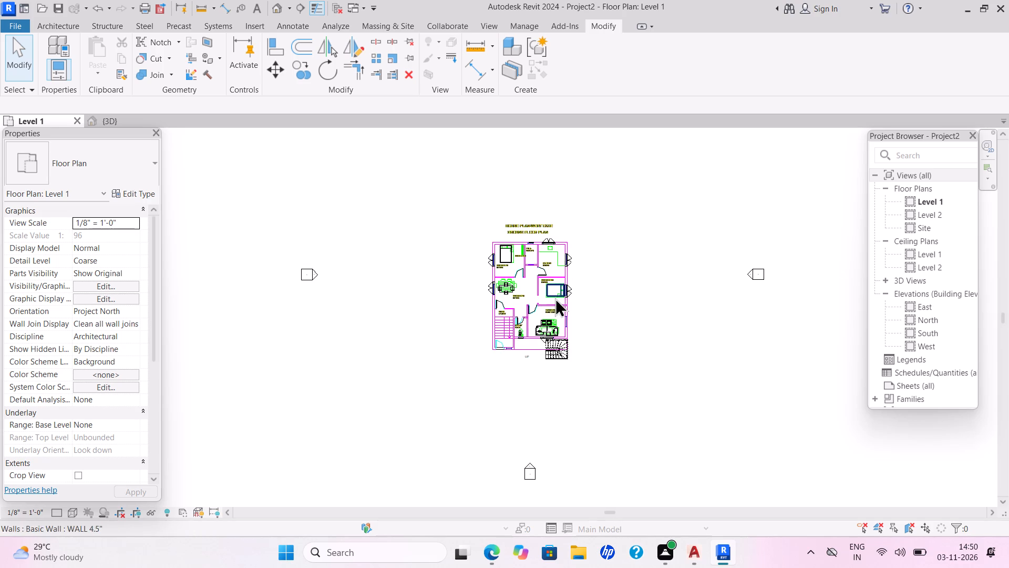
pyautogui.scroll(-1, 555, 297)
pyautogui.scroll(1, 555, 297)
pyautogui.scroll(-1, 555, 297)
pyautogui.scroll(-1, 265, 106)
# Check the placed doors and wall openings in the 3D view.
pyautogui.click(117, 117)
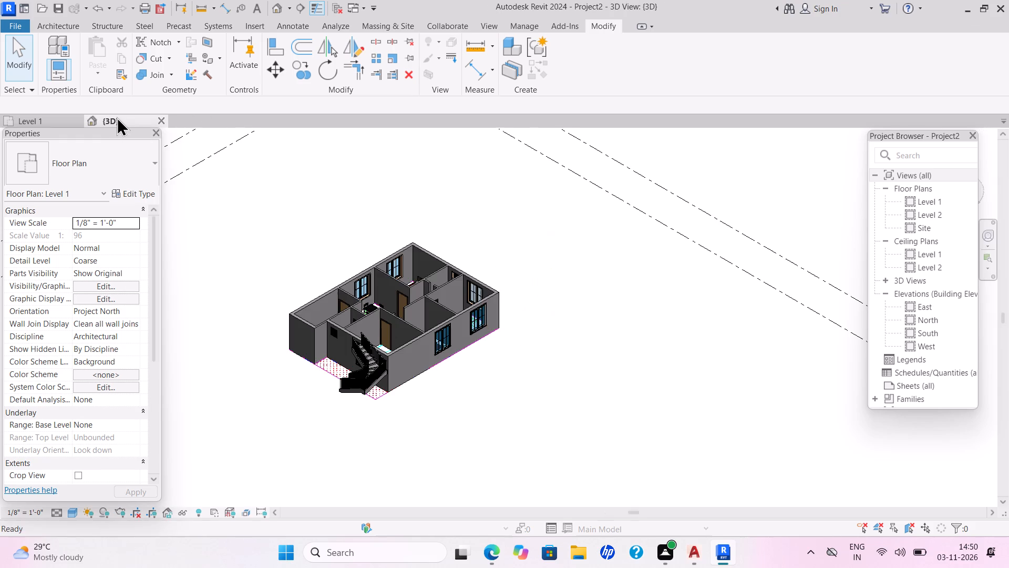
pyautogui.scroll(-1, 446, 316)
pyautogui.scroll(2, 446, 316)
pyautogui.scroll(-1, 446, 316)
pyautogui.press('Escape')
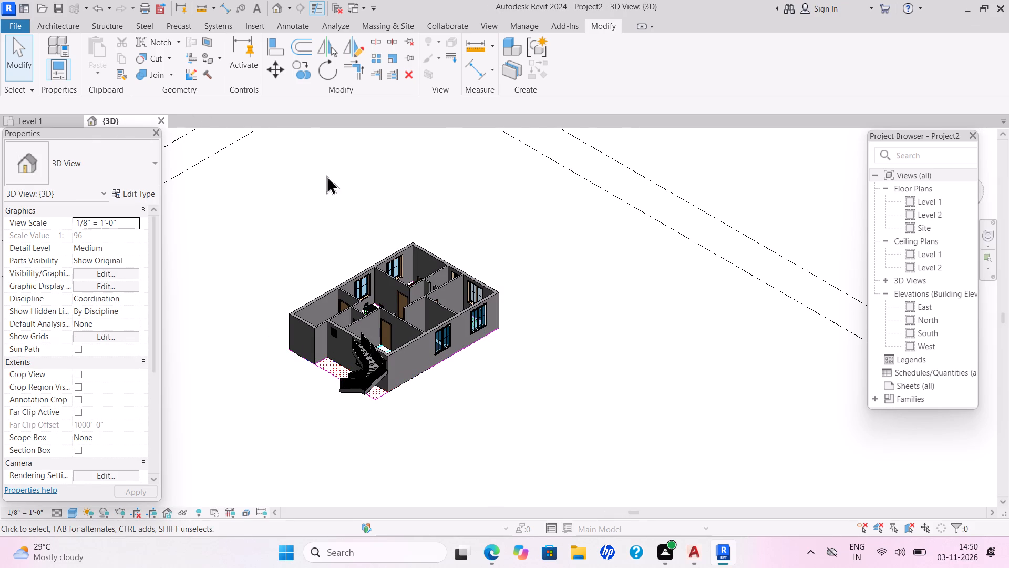
# Start a floor in the Level 1 plan and duplicate the Generic - 12" floor type as FLOOR 6".
pyautogui.click(44, 120)
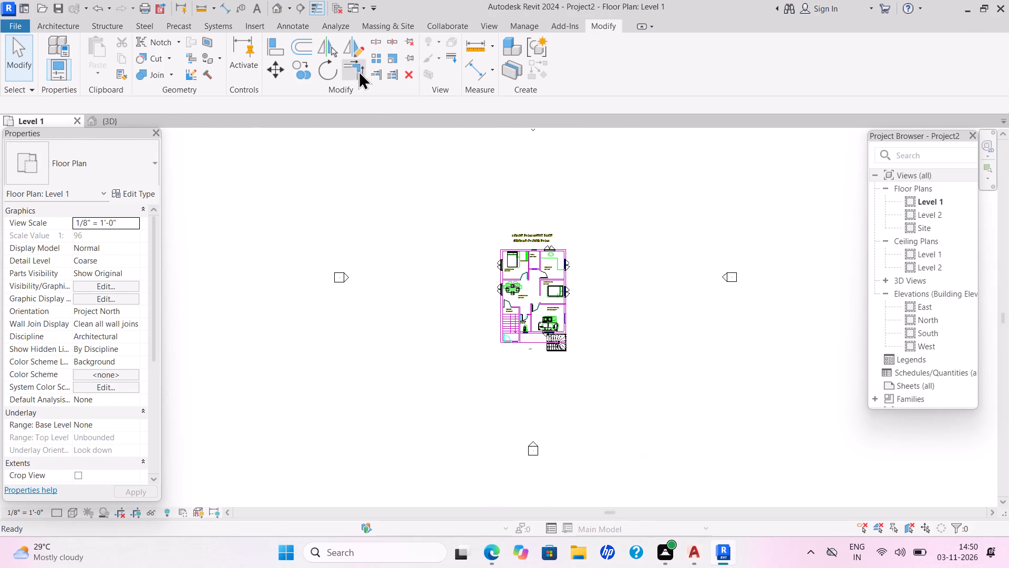
pyautogui.click(58, 22)
pyautogui.click(304, 68)
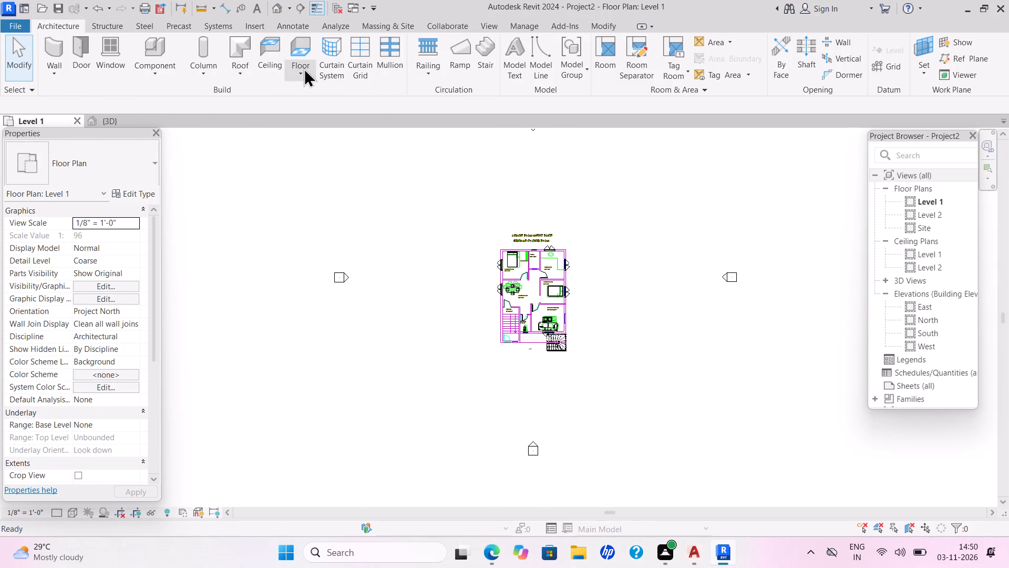
pyautogui.click(313, 94)
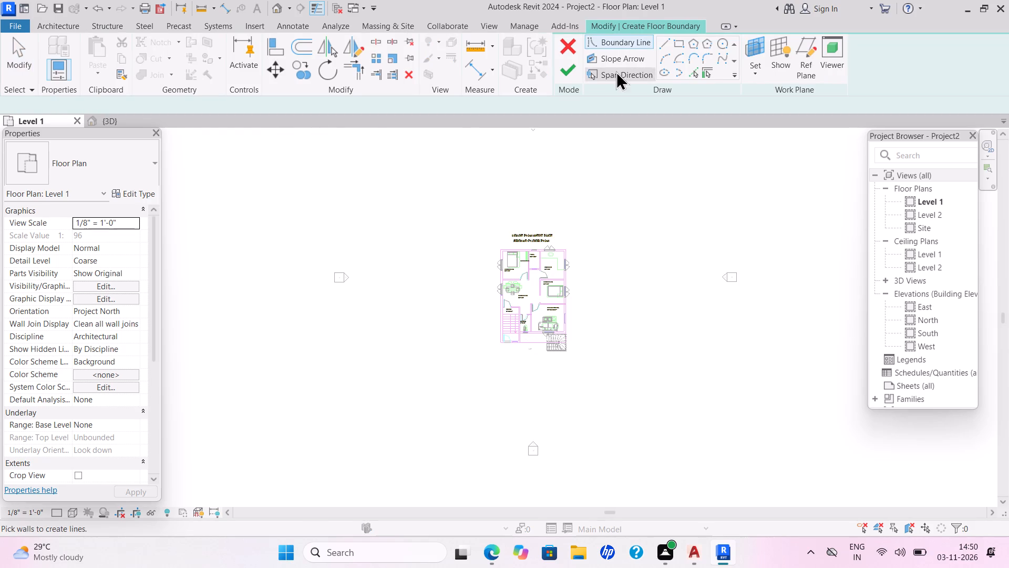
pyautogui.click(125, 194)
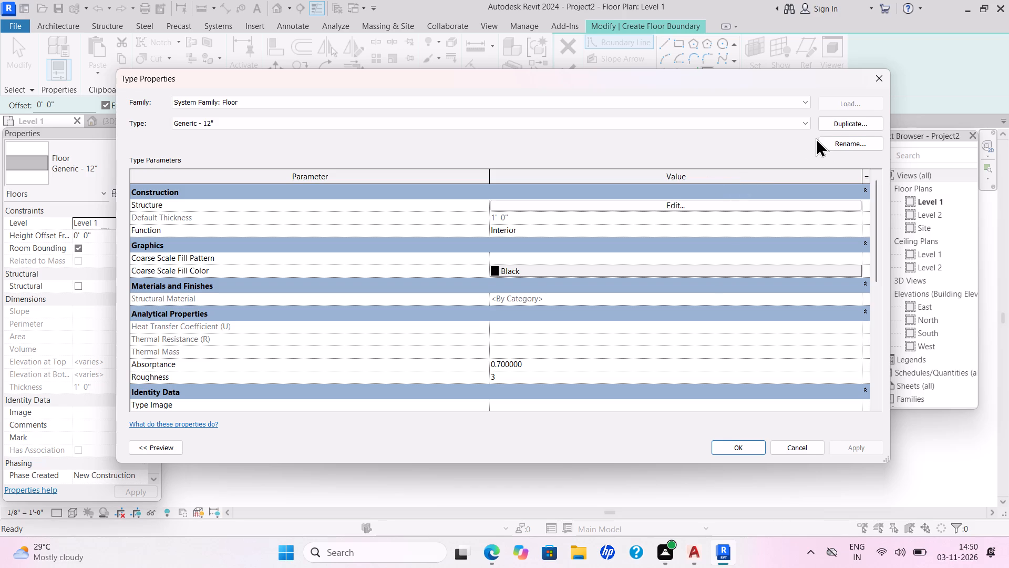
pyautogui.click(848, 129)
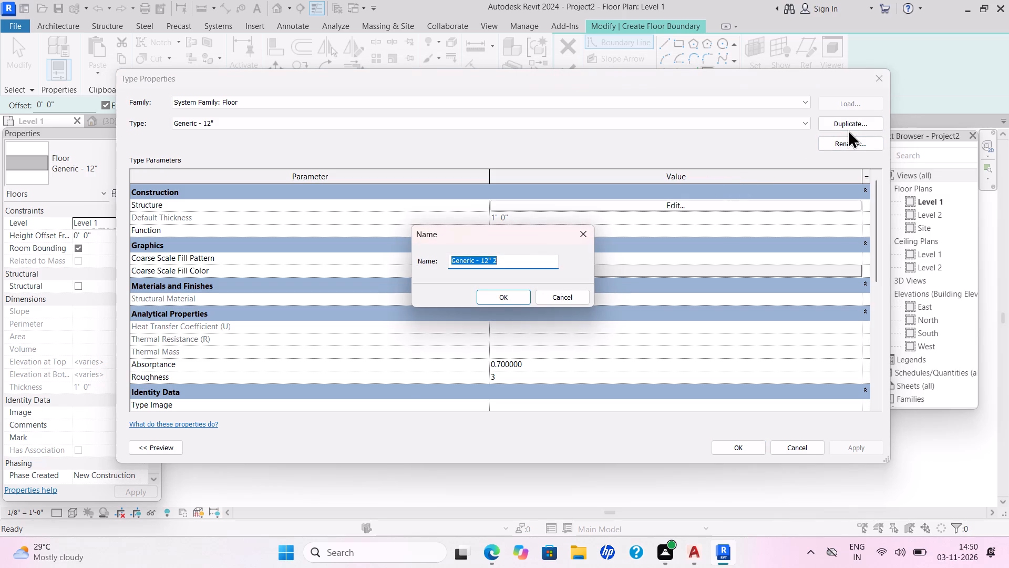
pyautogui.press('BackSpace')
pyautogui.write('FLOOR 6"')
pyautogui.press('Return')
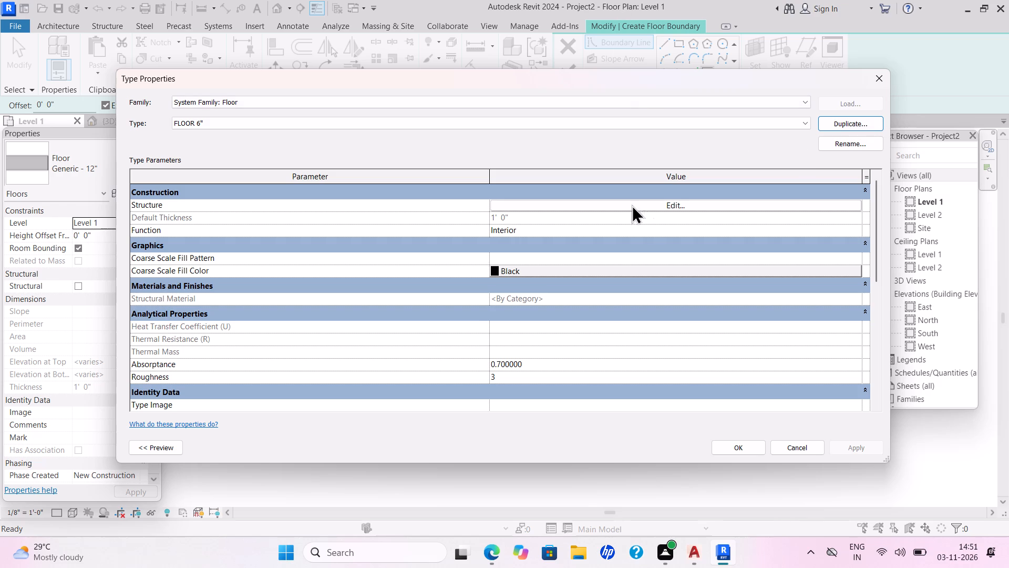
# Set the structure layer thickness of the FLOOR 6" type to 6" and accept the type changes.
pyautogui.click(671, 203)
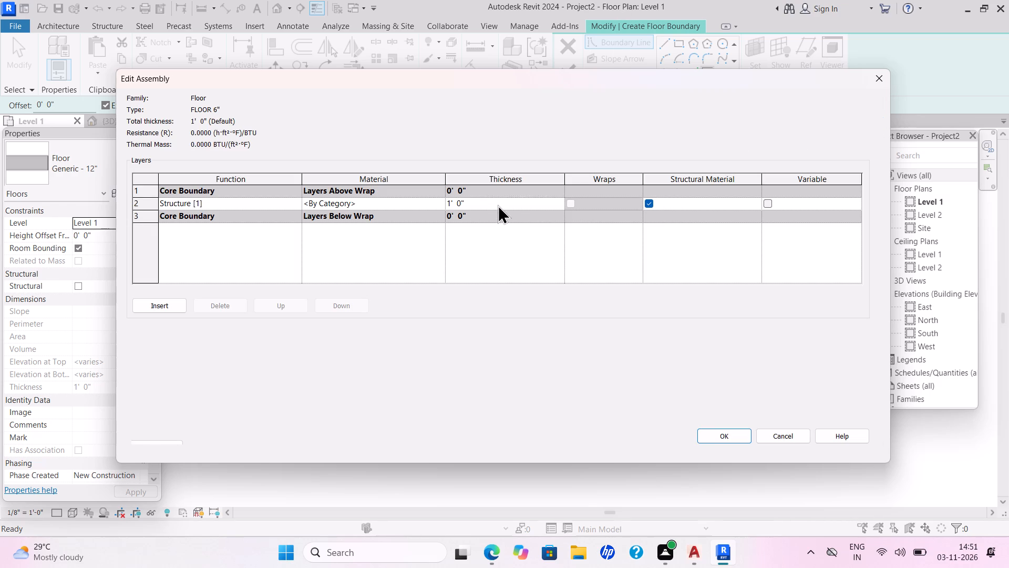
pyautogui.moveTo(496, 203); pyautogui.dragTo(491, 207)
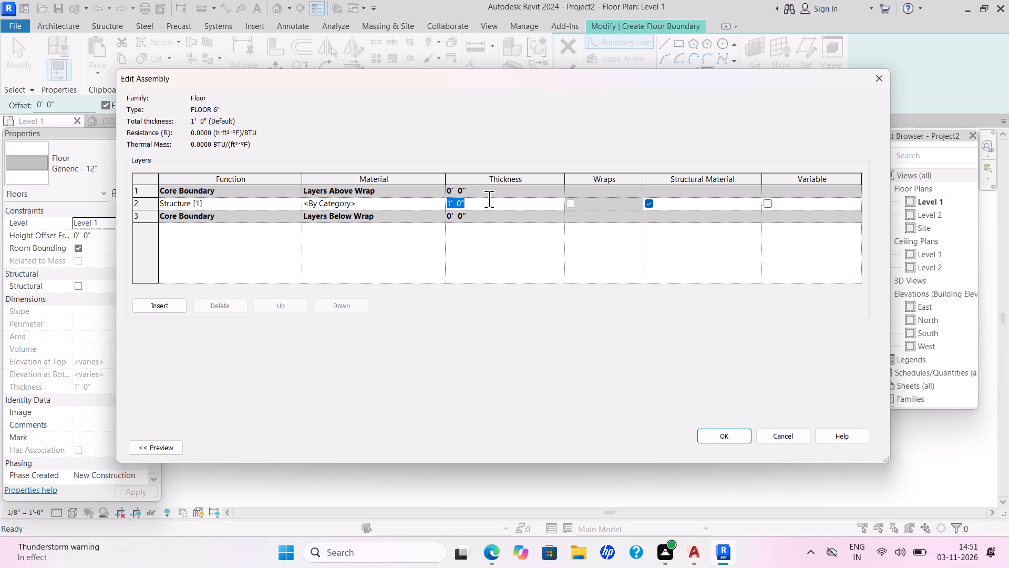
pyautogui.scroll(-2, 489, 199)
pyautogui.scroll(1, 489, 199)
pyautogui.scroll(-2, 489, 199)
pyautogui.press('BackSpace')
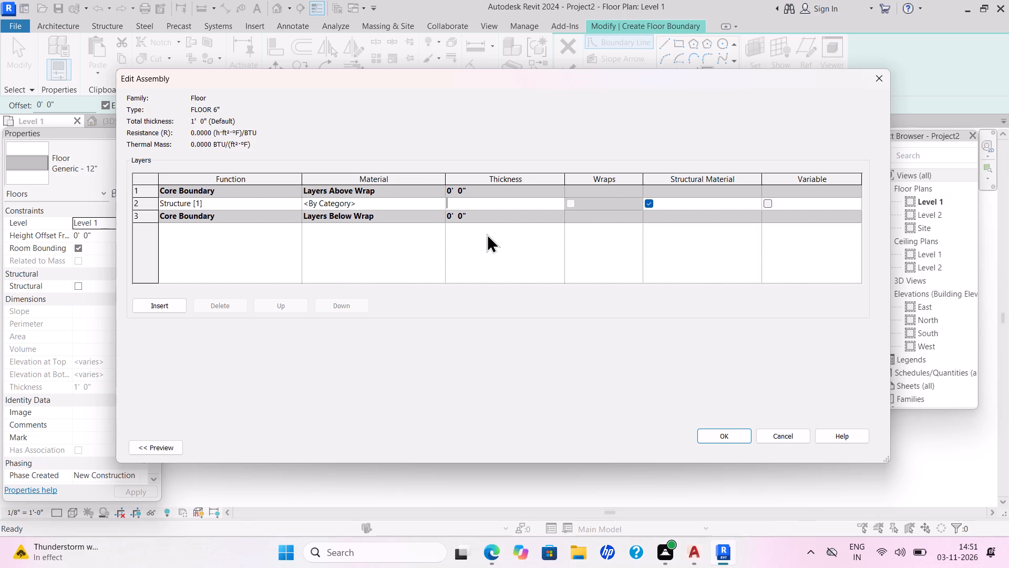
pyautogui.write('6"')
pyautogui.press('Return')
pyautogui.click(729, 439)
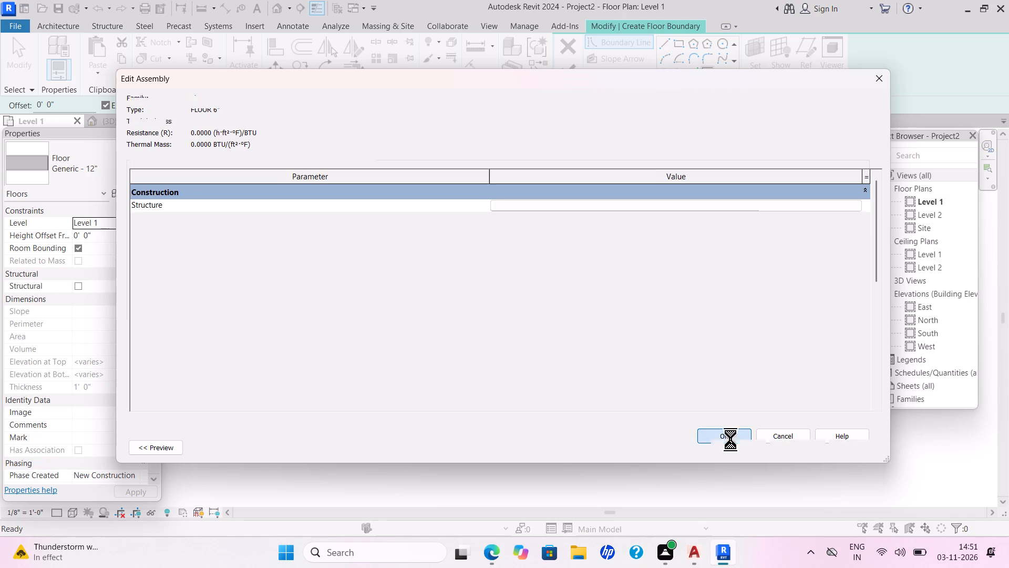
pyautogui.click(847, 445)
pyautogui.click(739, 442)
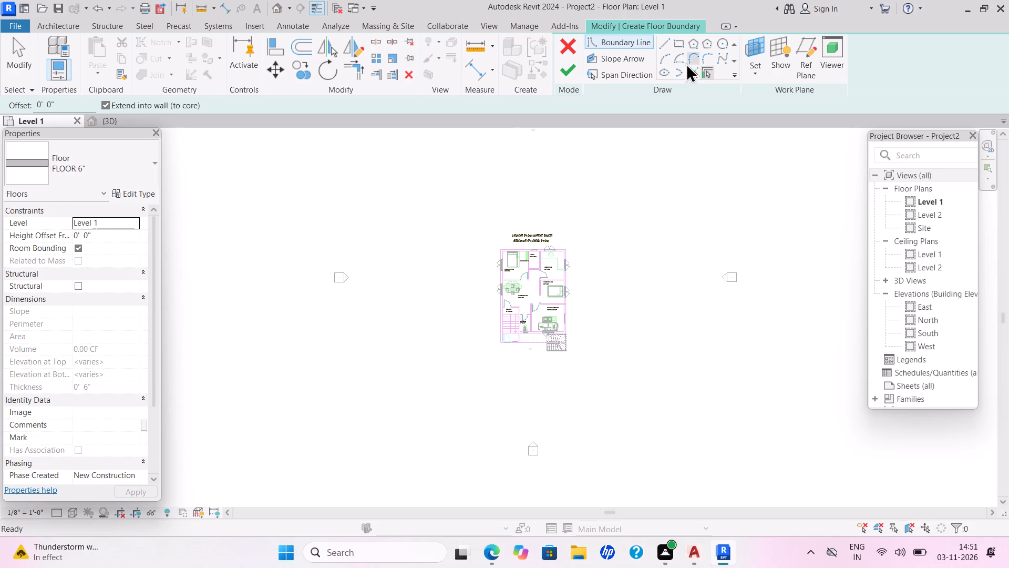
# Sketch a rectangular floor boundary about 27'-9" wide from the outer corner by the wardrobe bedroom to beyond the entrance stairs and finish the floor.
pyautogui.click(674, 40)
pyautogui.scroll(1, 585, 242)
pyautogui.scroll(-2, 585, 242)
pyautogui.scroll(2, 585, 242)
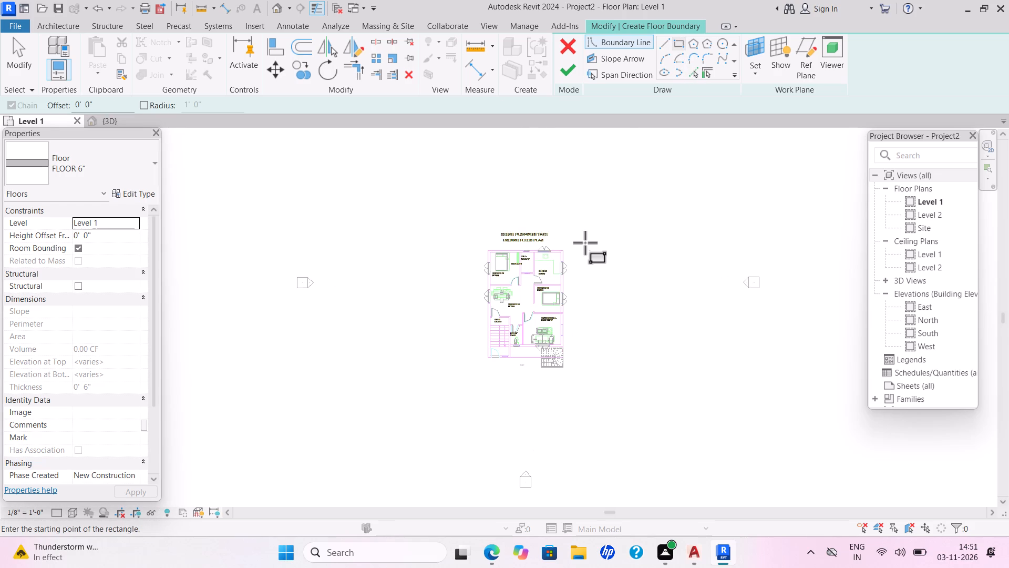
pyautogui.scroll(1, 582, 242)
pyautogui.scroll(-2, 582, 242)
pyautogui.middleClick(581, 242)
pyautogui.scroll(1, 579, 242)
pyautogui.scroll(-1, 579, 242)
pyautogui.scroll(1, 579, 242)
pyautogui.scroll(-3, 579, 242)
pyautogui.scroll(2, 579, 242)
pyautogui.scroll(-2, 579, 242)
pyautogui.middleClick(578, 242)
pyautogui.scroll(-1, 585, 225)
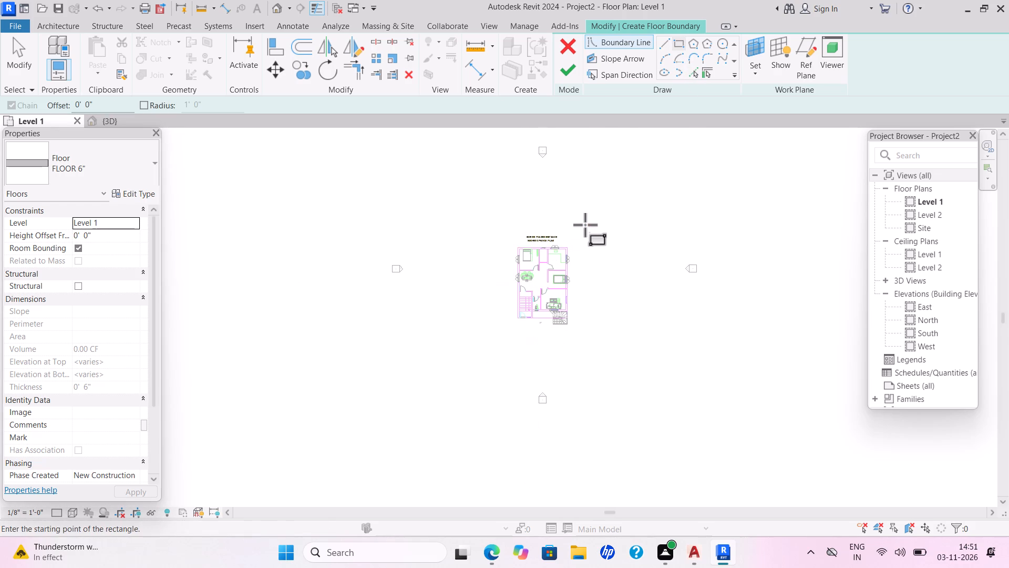
pyautogui.scroll(2, 585, 225)
pyautogui.scroll(-1, 585, 224)
pyautogui.scroll(1, 584, 224)
pyautogui.scroll(-1, 584, 224)
pyautogui.scroll(1, 580, 223)
pyautogui.scroll(-1, 583, 243)
pyautogui.scroll(1, 583, 245)
pyautogui.scroll(-1, 583, 247)
pyautogui.scroll(1, 583, 247)
pyautogui.scroll(-1, 583, 247)
pyautogui.scroll(3, 583, 247)
pyautogui.scroll(-1, 580, 247)
pyautogui.scroll(5, 580, 247)
pyautogui.scroll(-2, 544, 265)
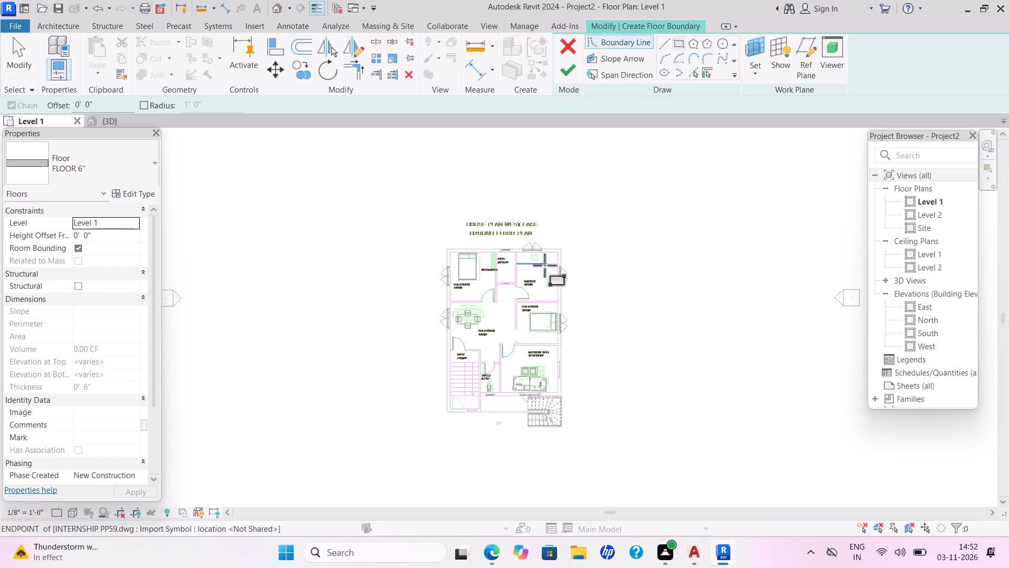
pyautogui.scroll(2, 544, 265)
pyautogui.scroll(-1, 540, 247)
pyautogui.scroll(1, 540, 247)
pyautogui.scroll(-1, 540, 247)
pyautogui.scroll(1, 539, 247)
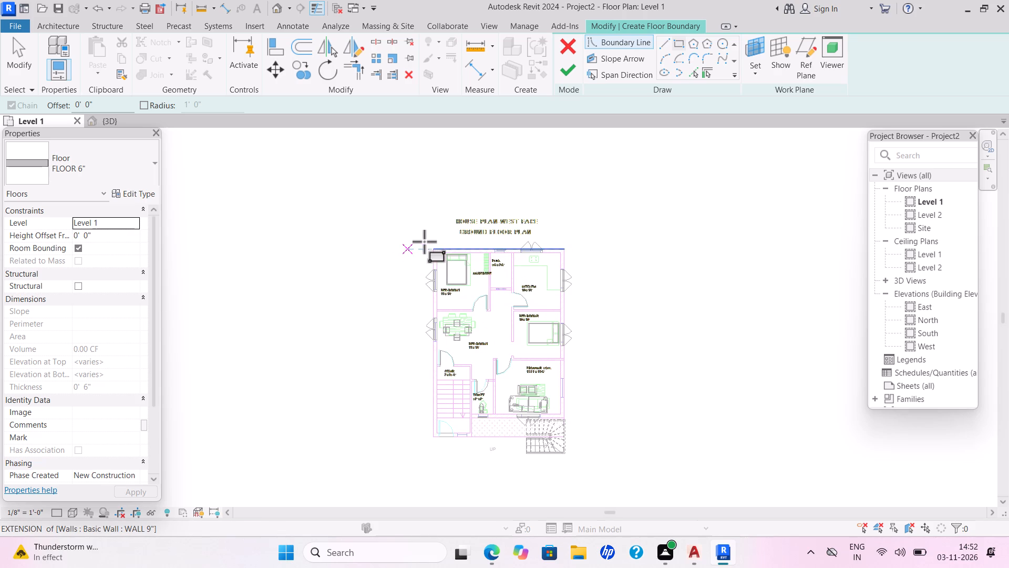
pyautogui.click(429, 244)
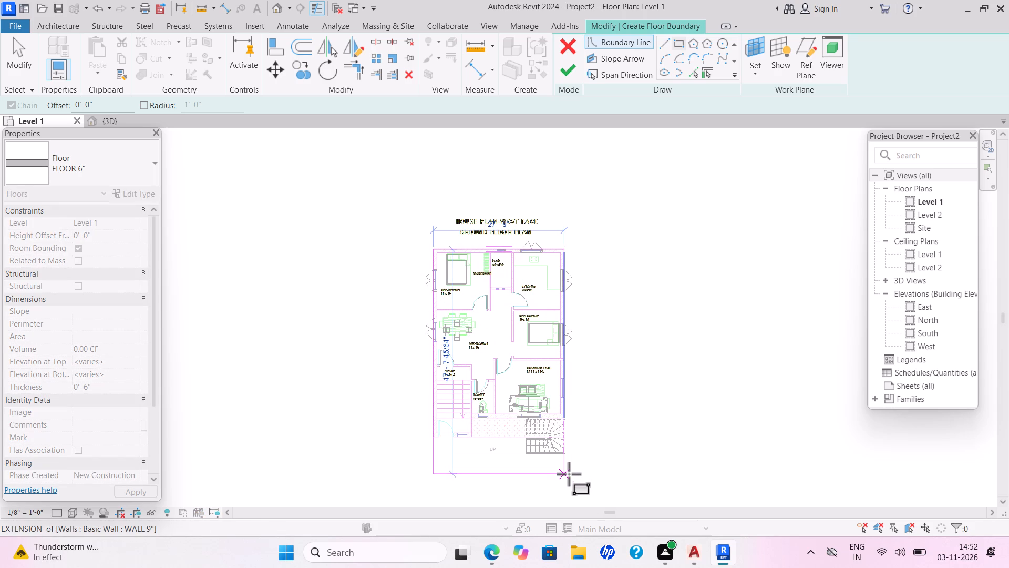
pyautogui.click(569, 478)
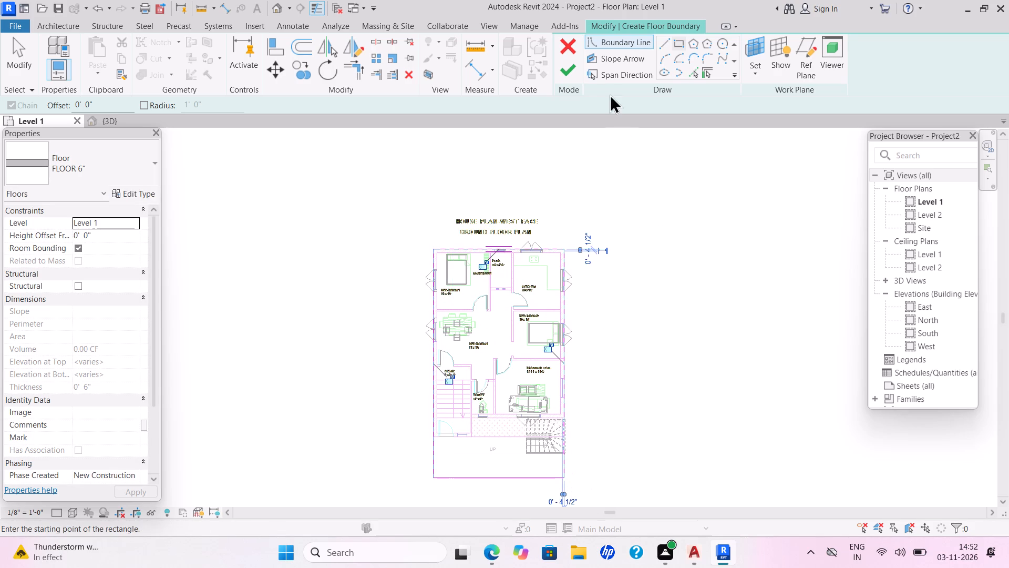
pyautogui.click(570, 77)
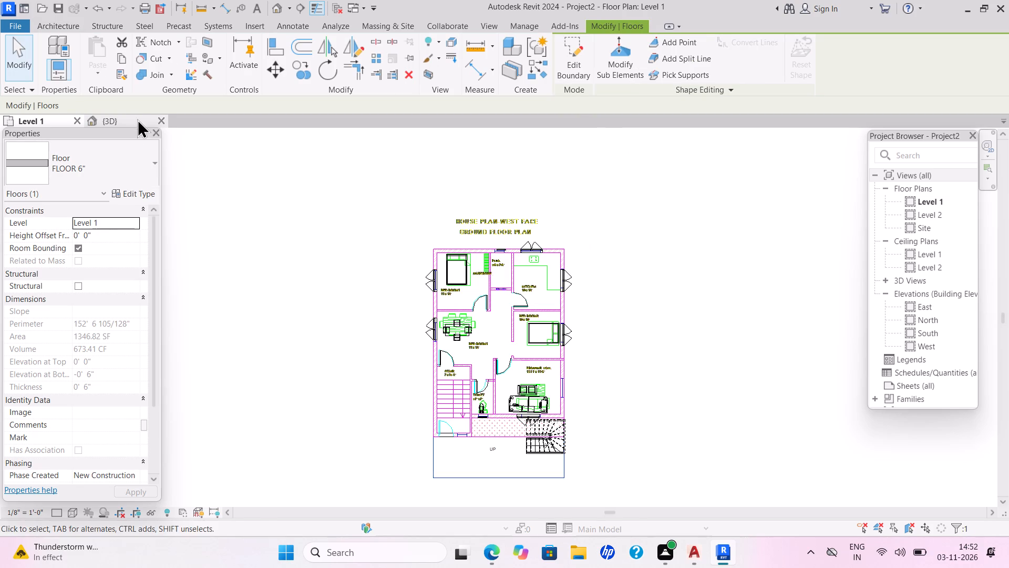
# Check the new floor slab in the 3D view.
pyautogui.click(133, 117)
pyautogui.click(334, 396)
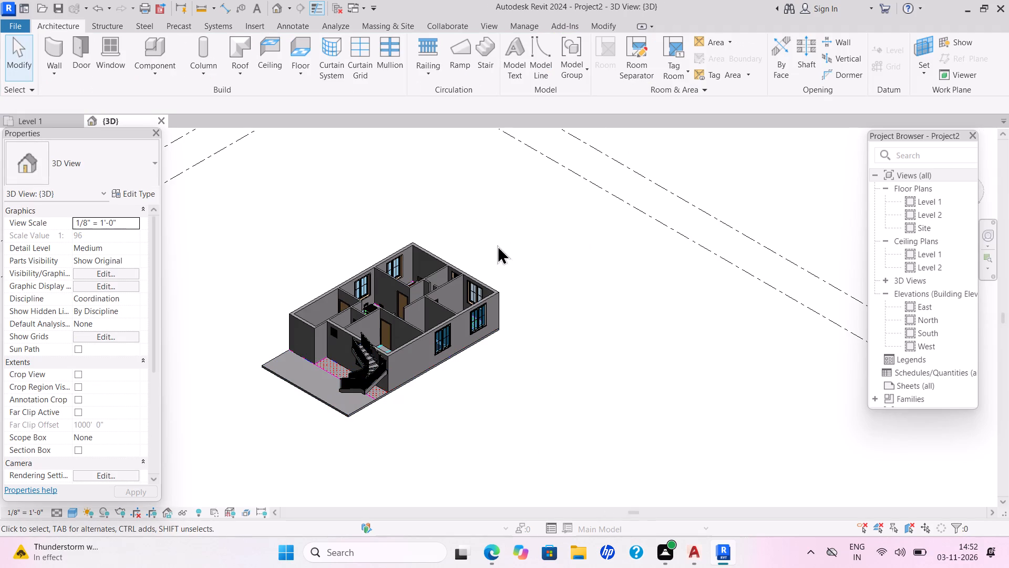
# Start a footprint roof from the Level 1 plan, move it to Level 2, and duplicate the Generic - 12" type as ROOF 6".
pyautogui.click(48, 122)
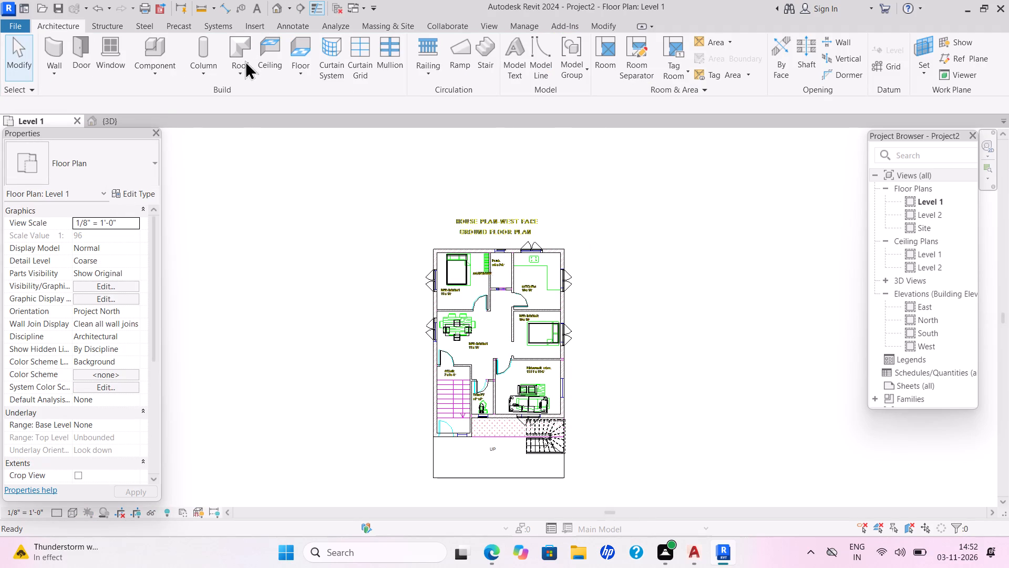
pyautogui.click(241, 66)
pyautogui.click(269, 90)
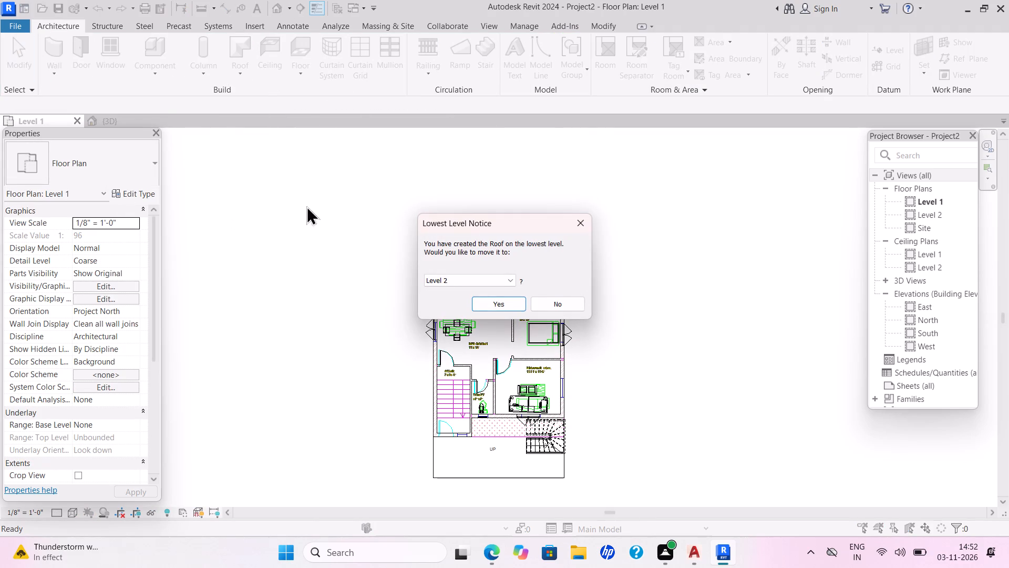
pyautogui.click(485, 302)
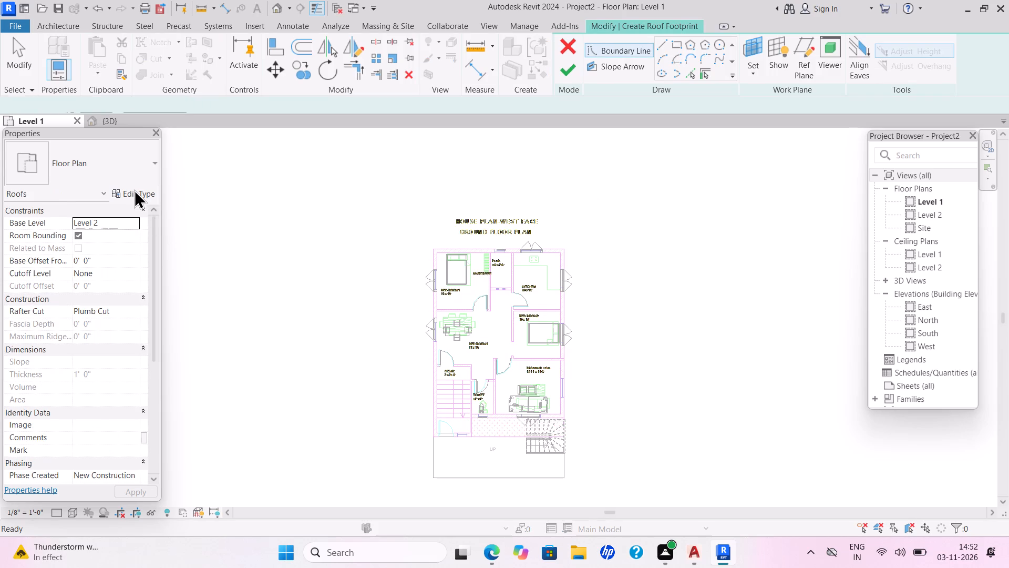
pyautogui.click(134, 189)
pyautogui.click(861, 127)
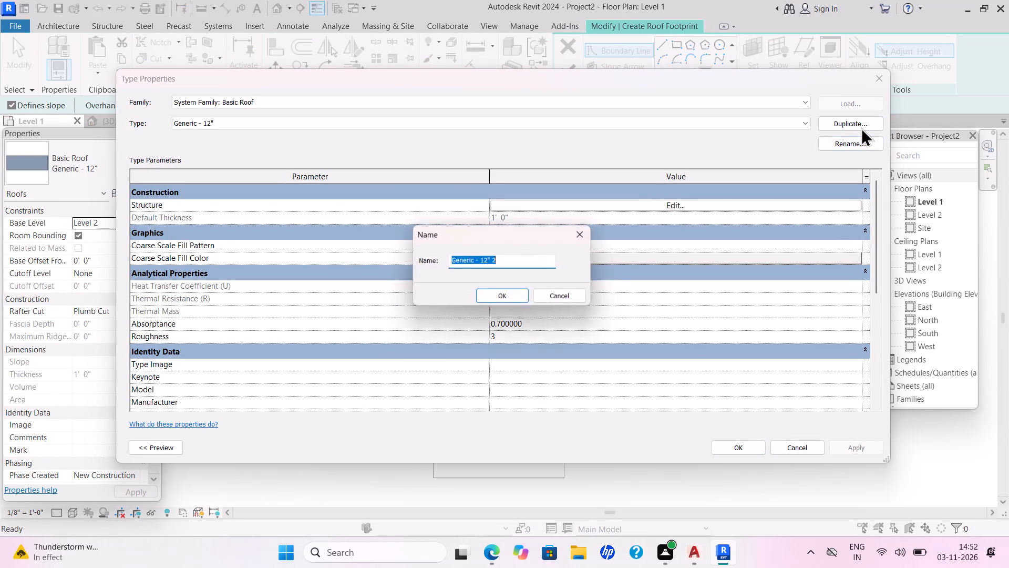
pyautogui.press('BackSpace')
pyautogui.press('r')
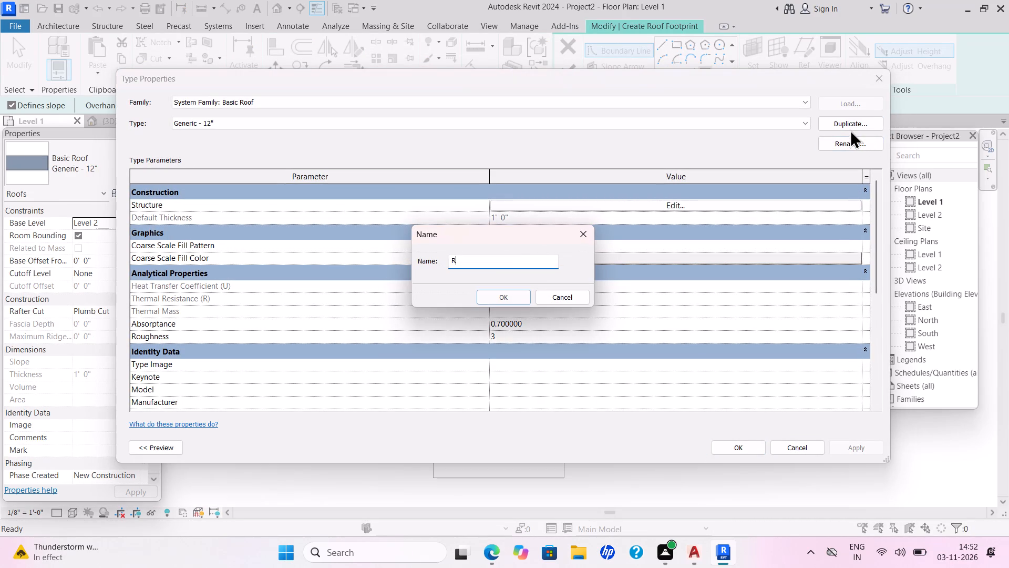
pyautogui.write('OOF')
pyautogui.press('space')
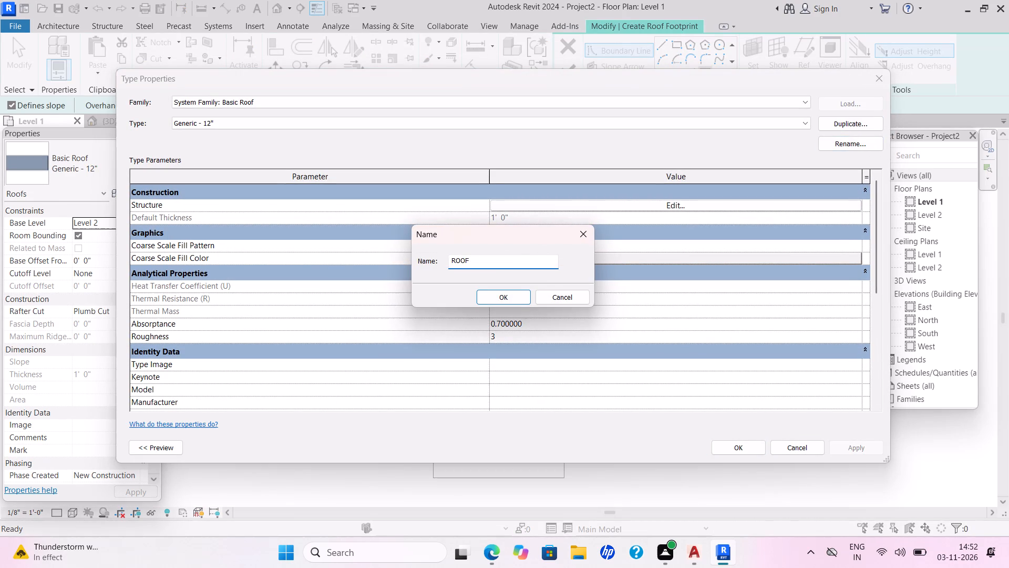
pyautogui.write('6"')
pyautogui.press('Return')
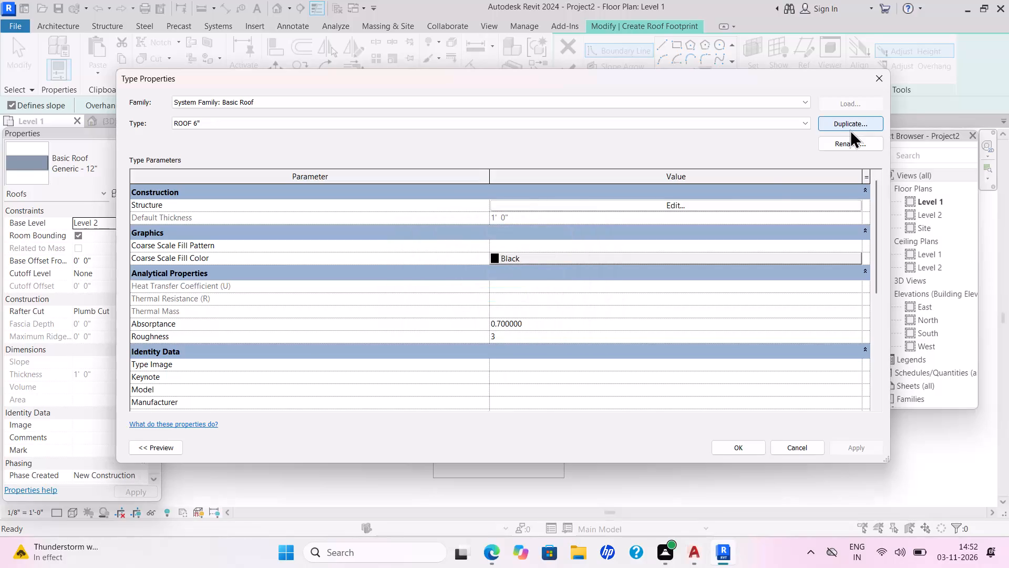
# Set the structure layer thickness of the ROOF 6" type to 6" and accept the type changes.
pyautogui.click(670, 204)
pyautogui.click(512, 210)
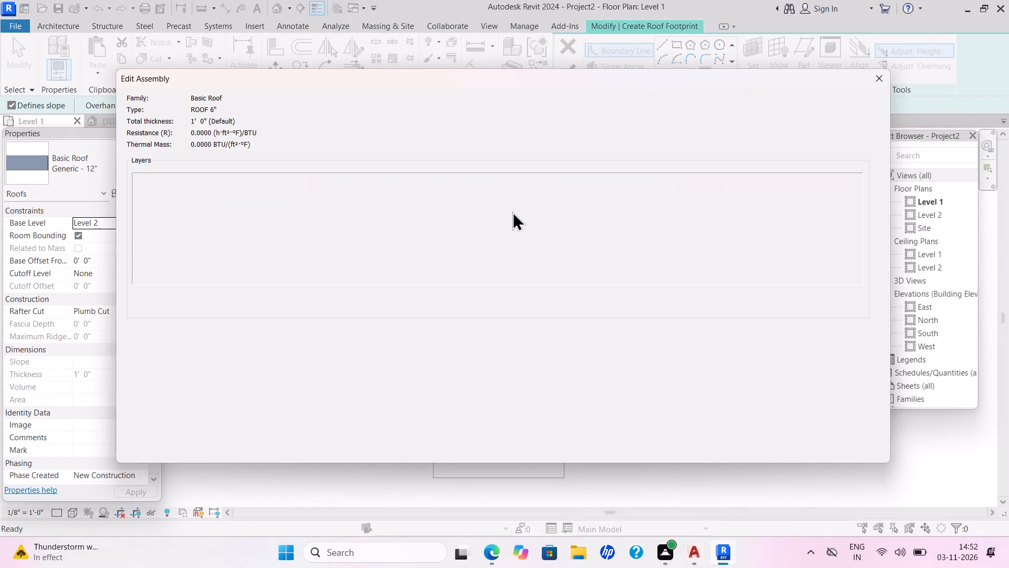
pyautogui.moveTo(524, 202); pyautogui.dragTo(521, 212)
pyautogui.press('BackSpace')
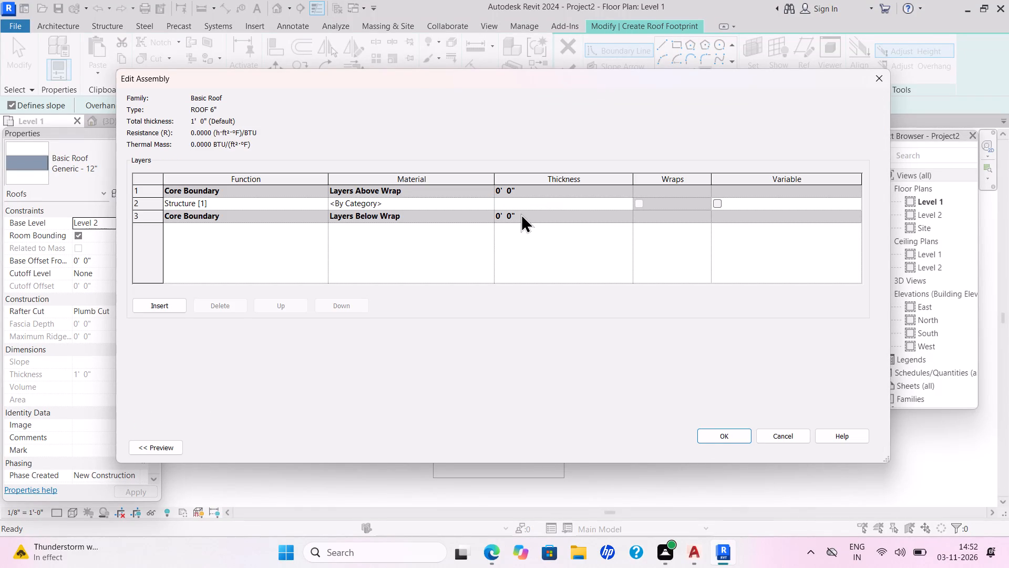
pyautogui.write("6'")
pyautogui.press('Return')
pyautogui.moveTo(536, 200); pyautogui.dragTo(507, 217)
pyautogui.press('BackSpace')
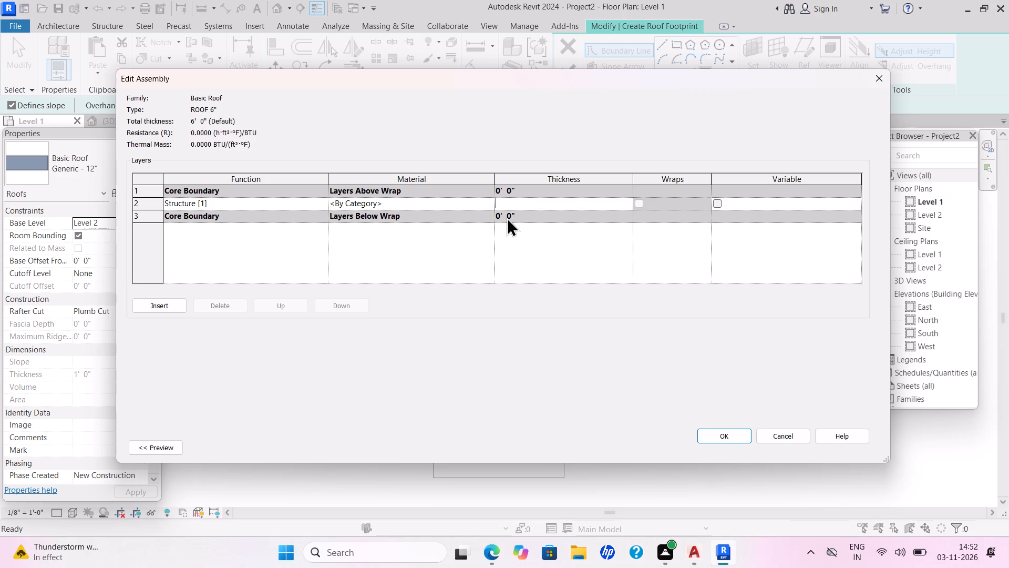
pyautogui.write('6"')
pyautogui.press('Return')
pyautogui.click(716, 433)
pyautogui.moveTo(850, 450); pyautogui.dragTo(845, 450)
pyautogui.click(743, 445)
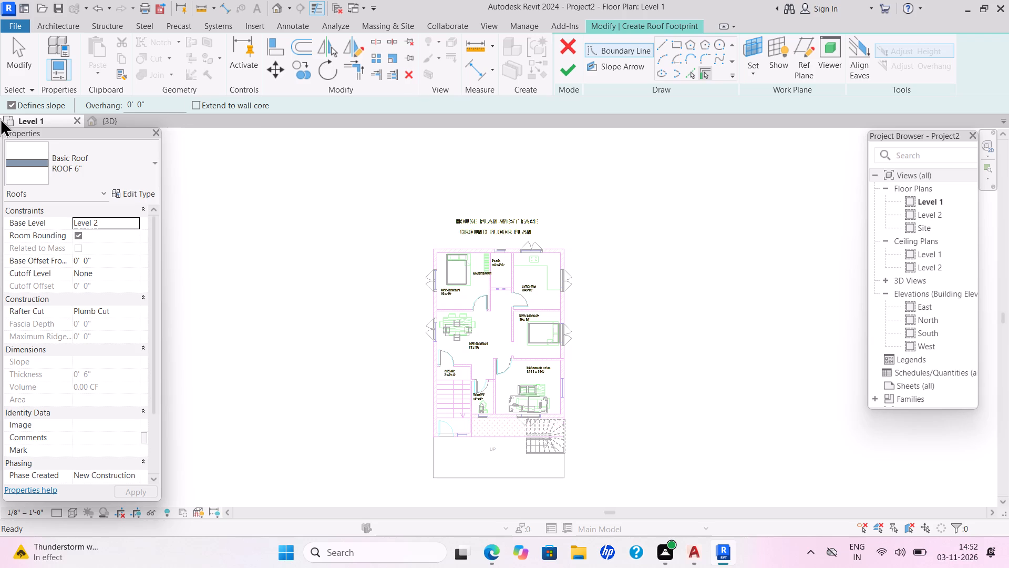
# Sketch a non-sloping rectangular roof boundary offset 3' outside the floor slab, finish it with the walls attached, and dismiss the save reminder.
pyautogui.click(10, 105)
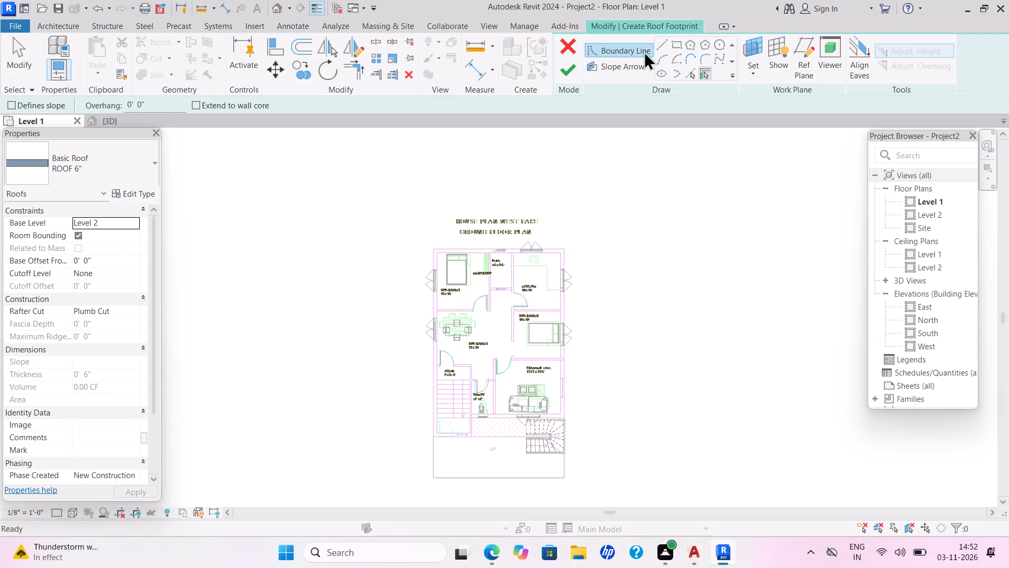
pyautogui.doubleClick(680, 43)
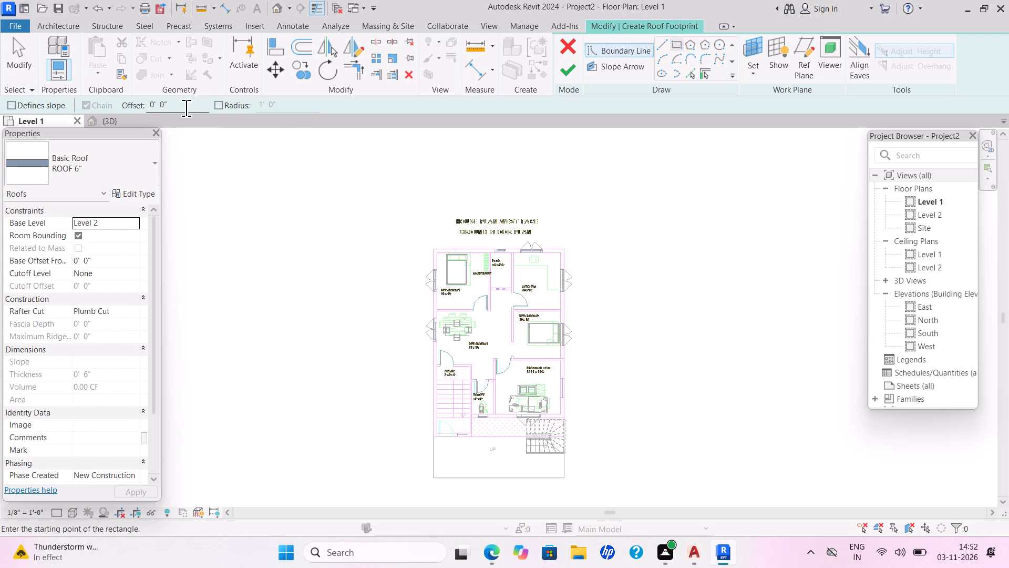
pyautogui.moveTo(186, 108); pyautogui.dragTo(133, 113)
pyautogui.press('BackSpace')
pyautogui.write("3'")
pyautogui.press('Return')
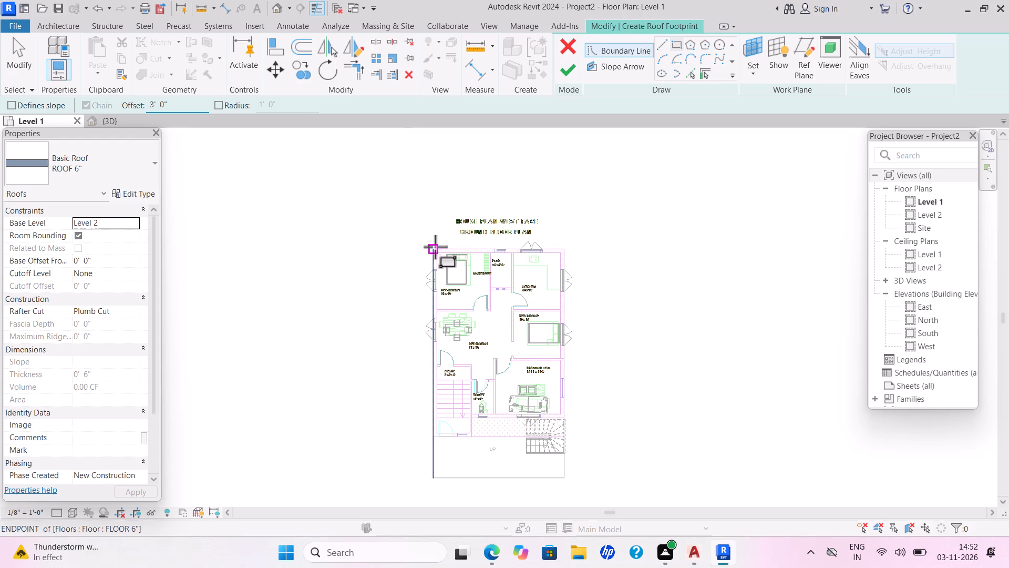
pyautogui.moveTo(435, 247); pyautogui.dragTo(446, 256)
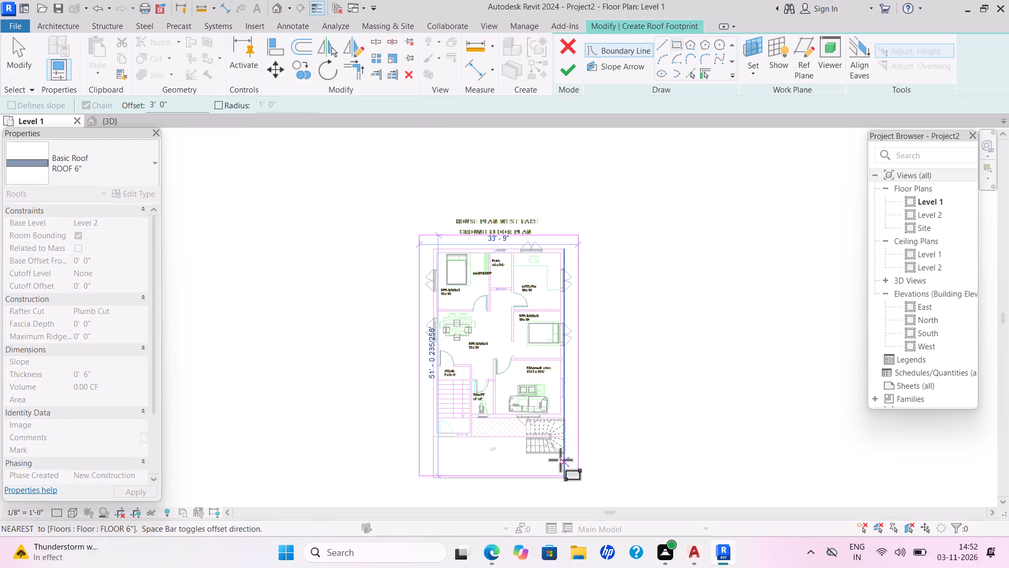
pyautogui.click(563, 479)
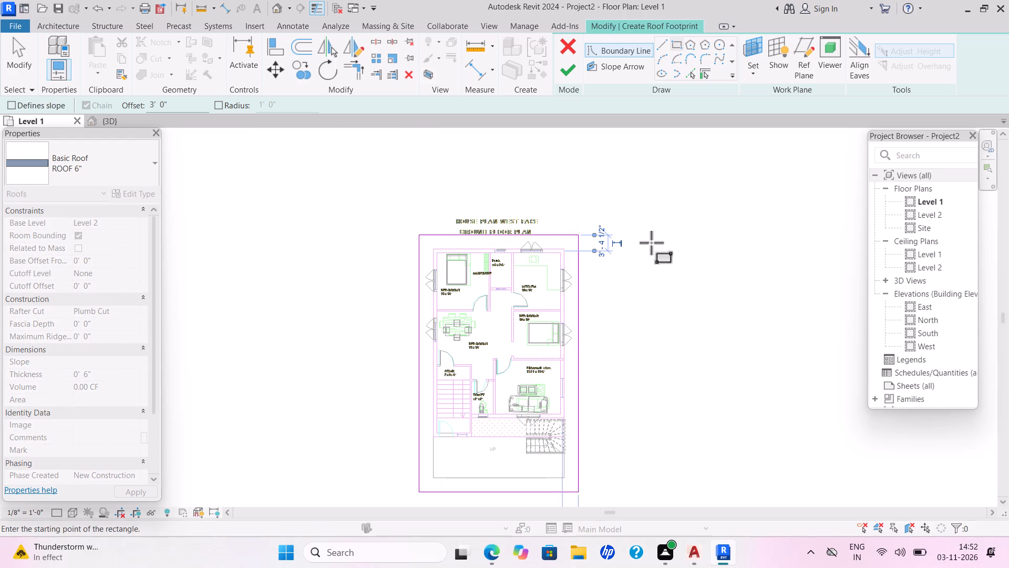
pyautogui.click(567, 74)
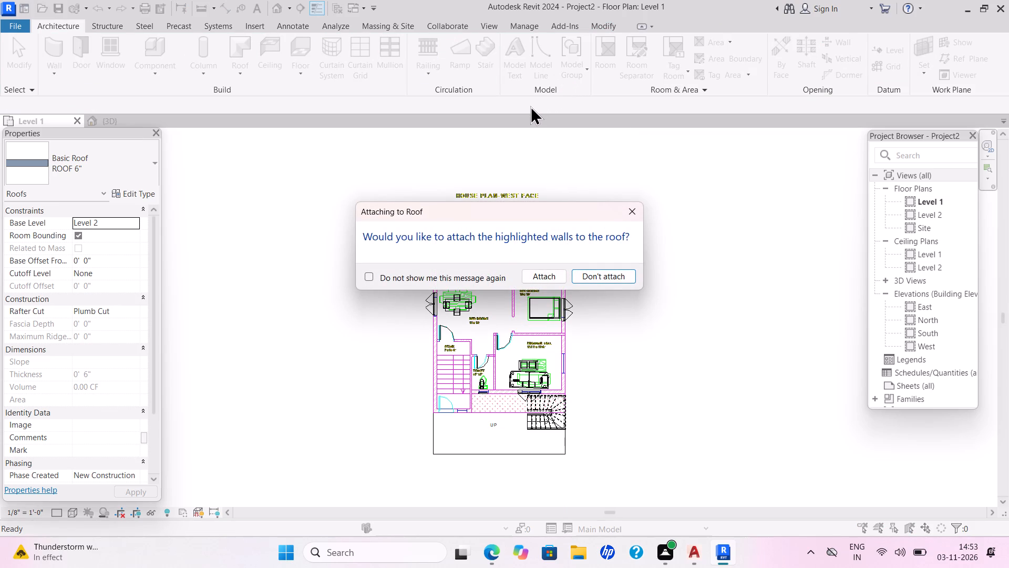
pyautogui.click(556, 269)
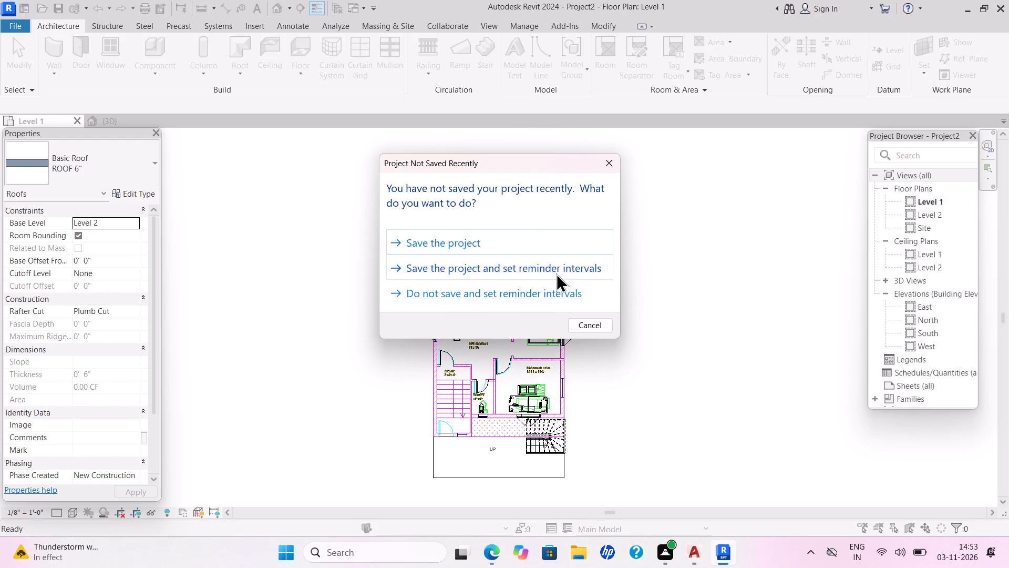
pyautogui.click(608, 161)
# Check the new roof in the 3D view.
pyautogui.click(132, 123)
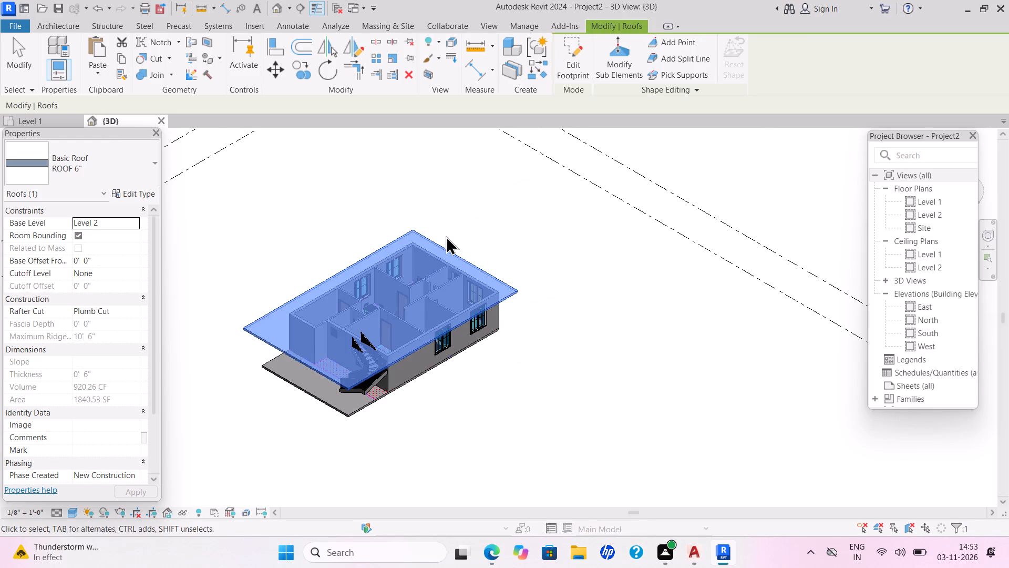
pyautogui.click(433, 273)
# Start a railing path in the Level 1 plan with base level Level 2 and a base offset of 6".
pyautogui.click(29, 118)
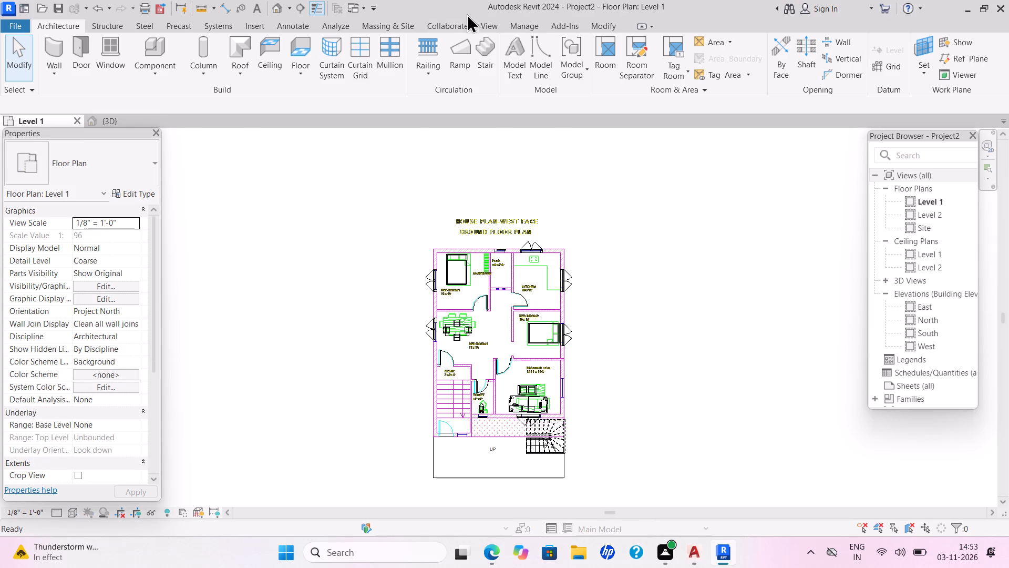
pyautogui.click(425, 69)
pyautogui.click(446, 92)
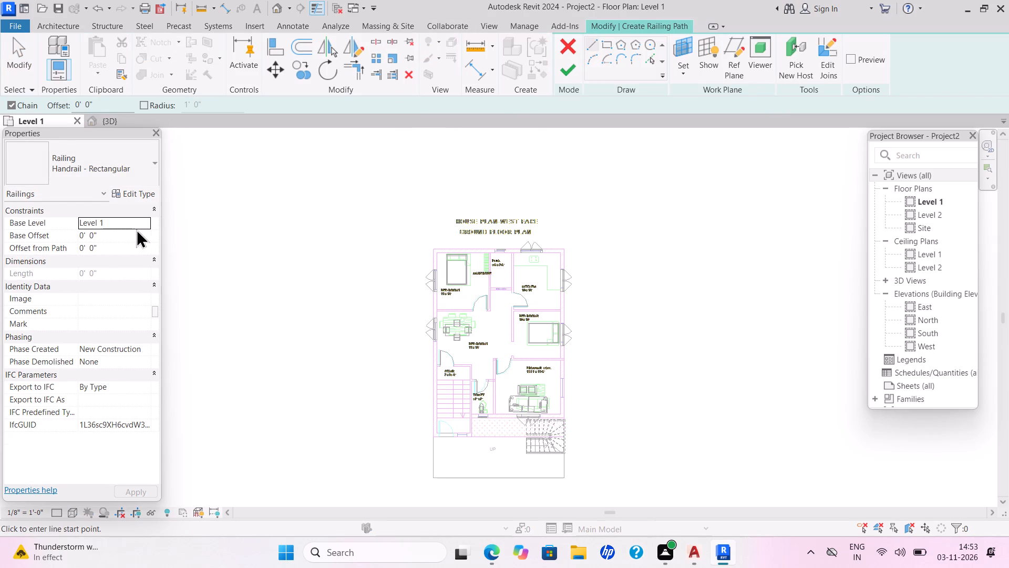
pyautogui.click(142, 223)
pyautogui.click(126, 261)
pyautogui.moveTo(118, 236); pyautogui.dragTo(116, 241)
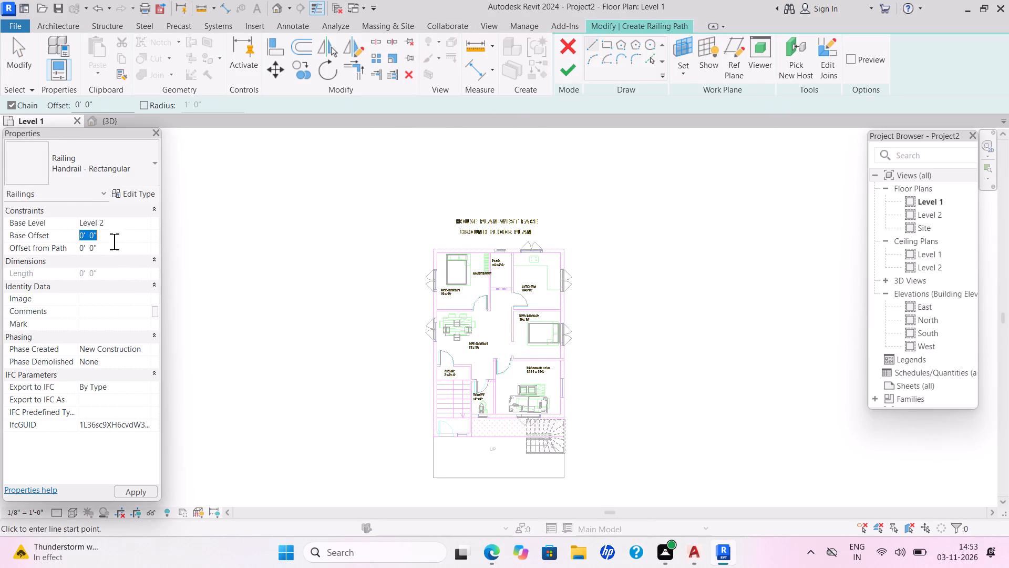
pyautogui.press('BackSpace')
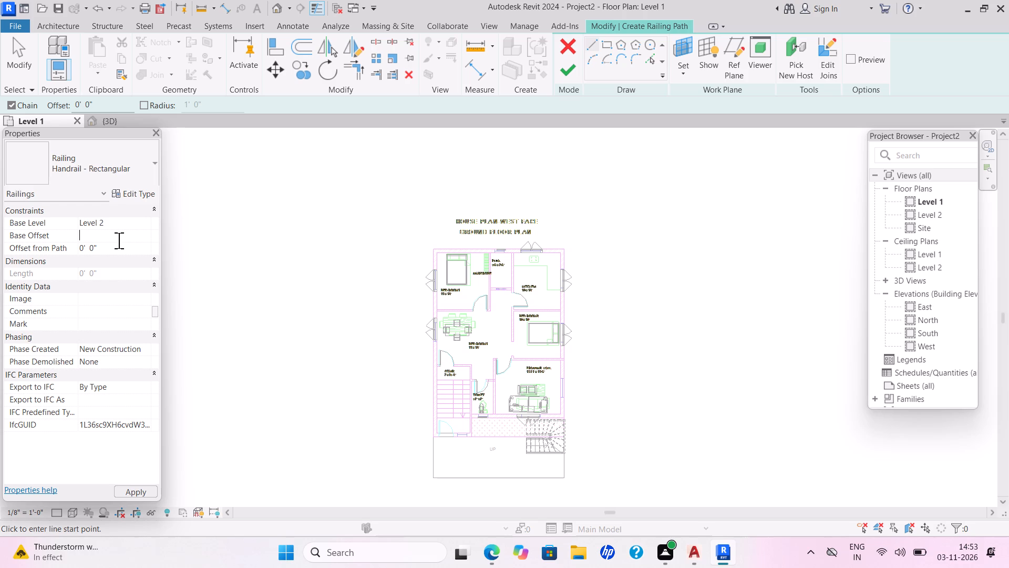
pyautogui.write('6"')
pyautogui.press('Return')
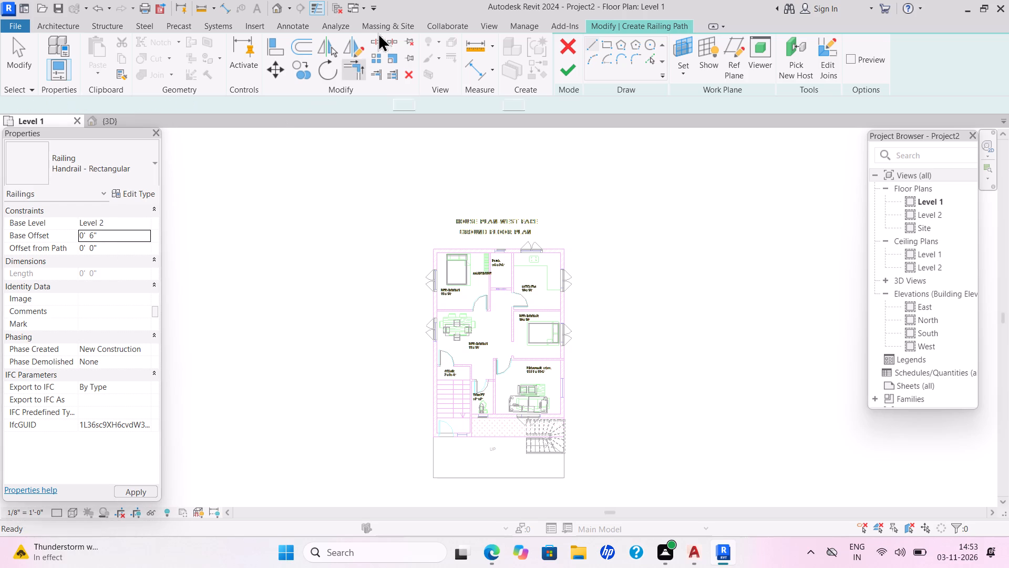
# Sketch a rectangular railing path offset 3' outside the floor slab's corners, along the roof edge, and finish the railing.
pyautogui.click(604, 45)
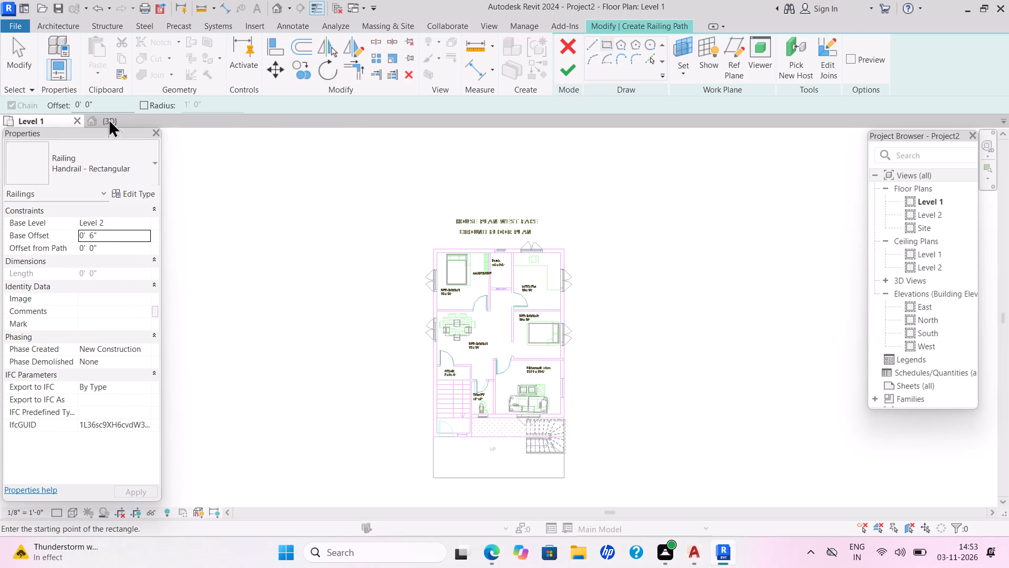
pyautogui.moveTo(109, 100); pyautogui.dragTo(68, 102)
pyautogui.press('BackSpace')
pyautogui.write("3'")
pyautogui.press('Return')
pyautogui.moveTo(433, 246); pyautogui.dragTo(438, 255)
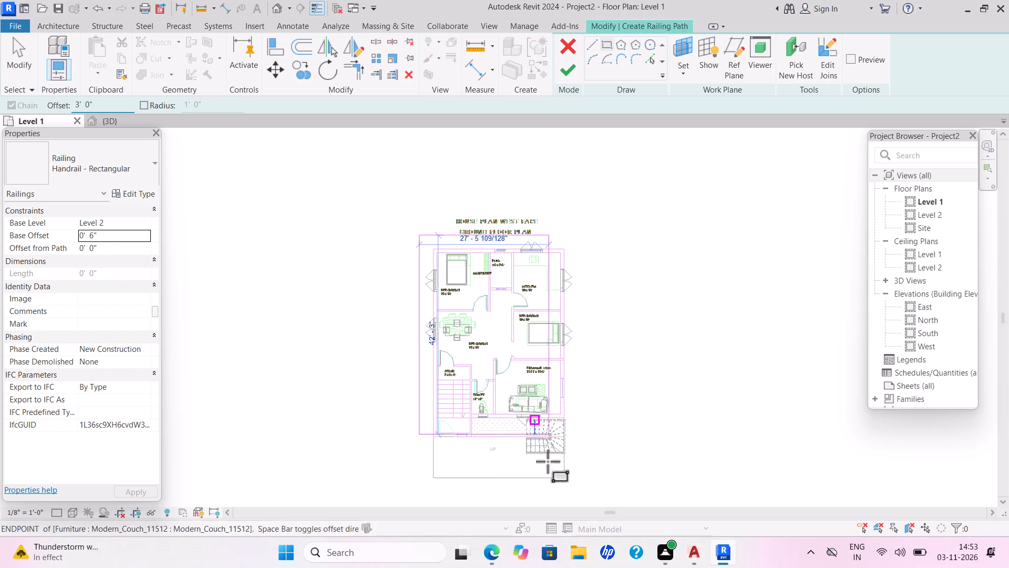
pyautogui.scroll(-2, 559, 480)
pyautogui.moveTo(554, 477); pyautogui.dragTo(491, 393, button='middle')
pyautogui.scroll(2, 533, 449)
pyautogui.scroll(-1, 508, 416)
pyautogui.scroll(1, 506, 413)
pyautogui.scroll(-2, 501, 407)
pyautogui.scroll(2, 495, 399)
pyautogui.scroll(-2, 492, 395)
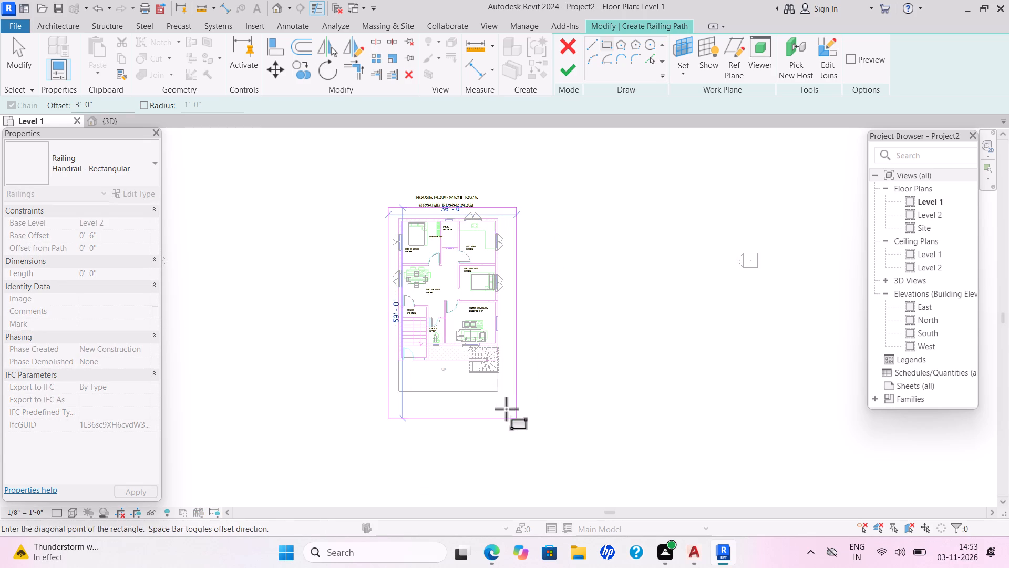
pyautogui.click(497, 394)
pyautogui.click(565, 63)
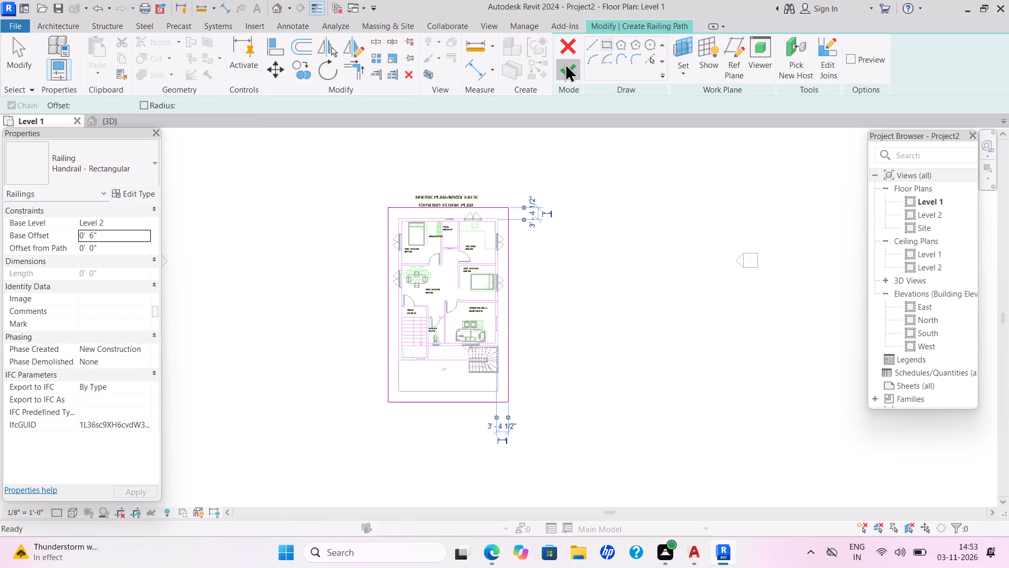
# Check the new roof railing in the 3D view.
pyautogui.click(124, 124)
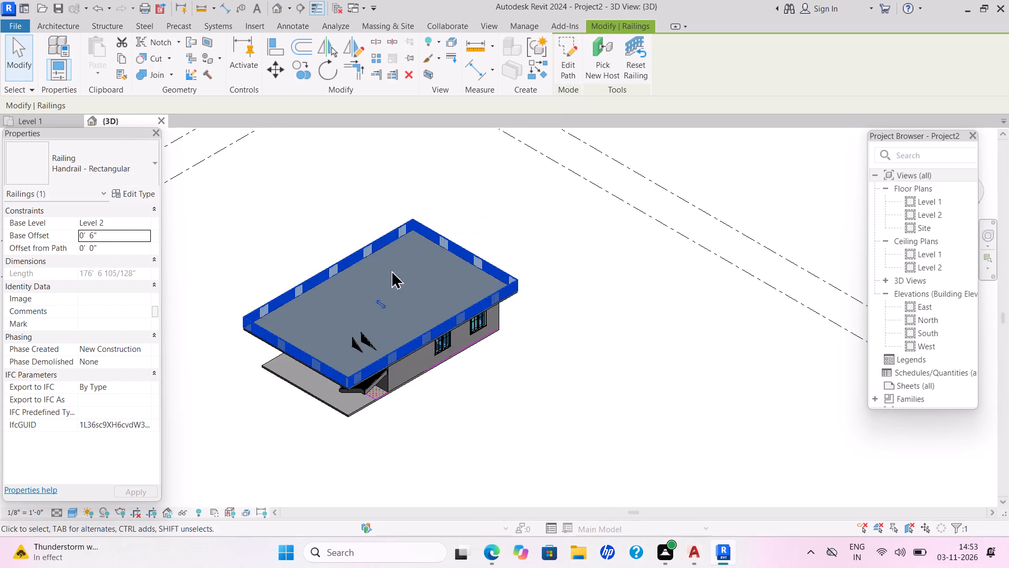
pyautogui.click(378, 265)
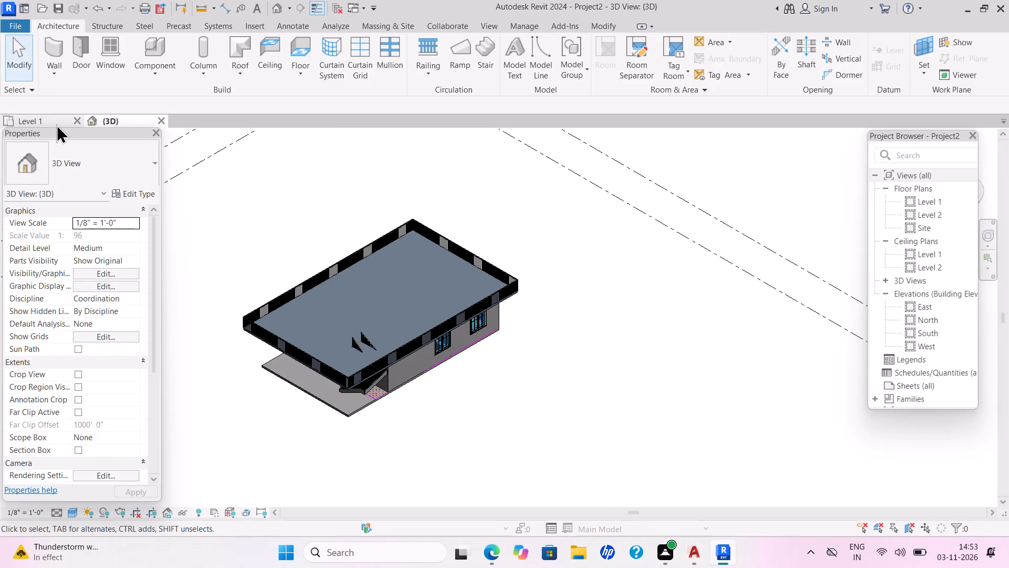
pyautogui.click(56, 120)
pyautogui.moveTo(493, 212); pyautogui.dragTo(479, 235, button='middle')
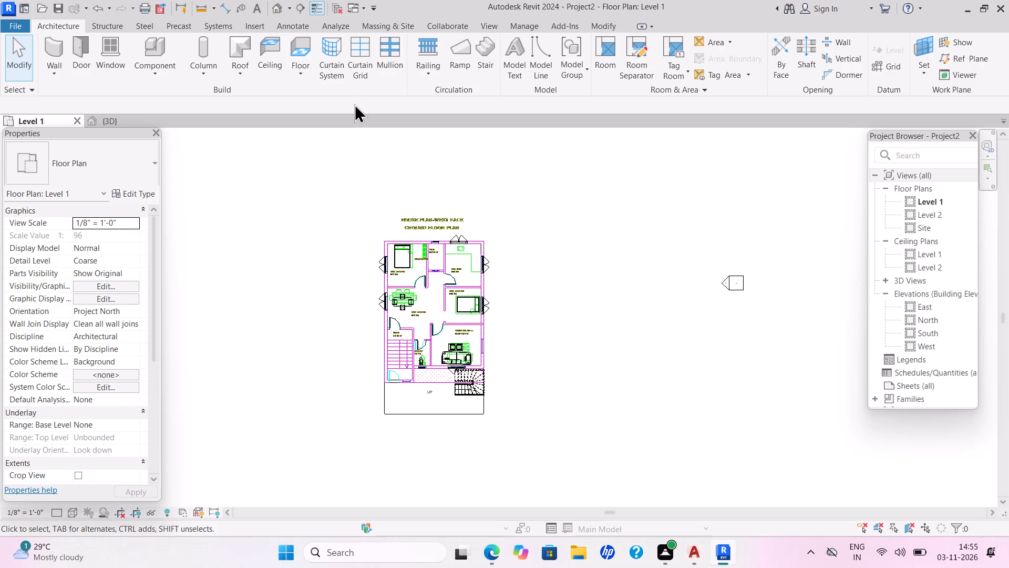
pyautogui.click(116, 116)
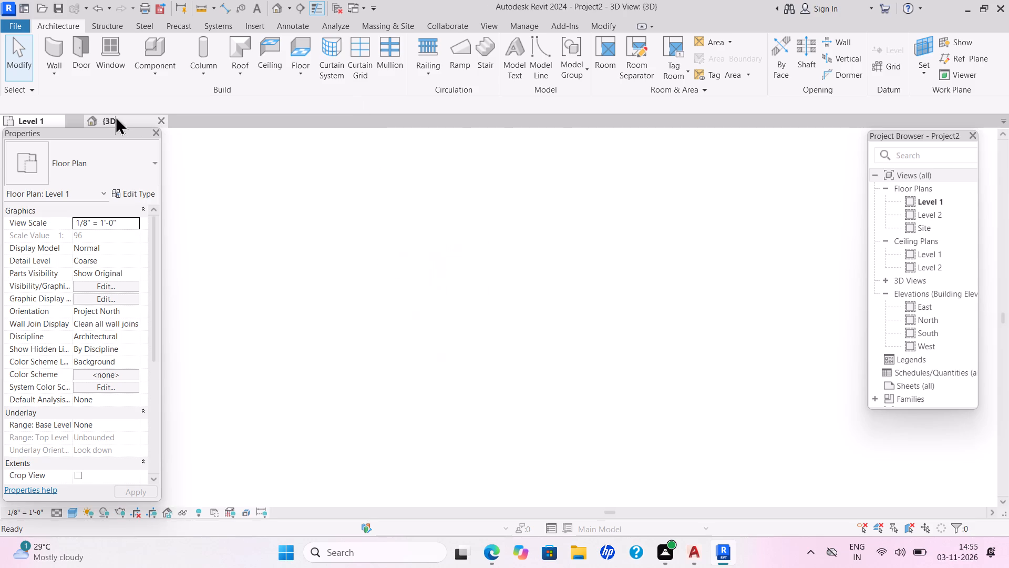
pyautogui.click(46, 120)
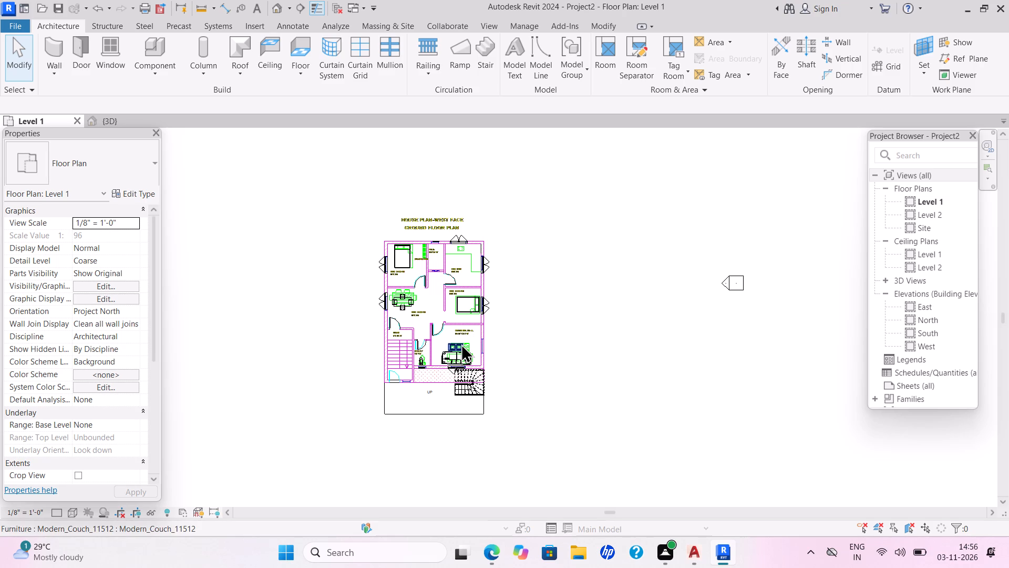
# Pull back the free end of the short 4.5" wall segment at the Puja room's doorway slightly.
pyautogui.scroll(-1, 508, 245)
pyautogui.scroll(1, 508, 246)
pyautogui.scroll(-1, 501, 255)
pyautogui.scroll(5, 499, 253)
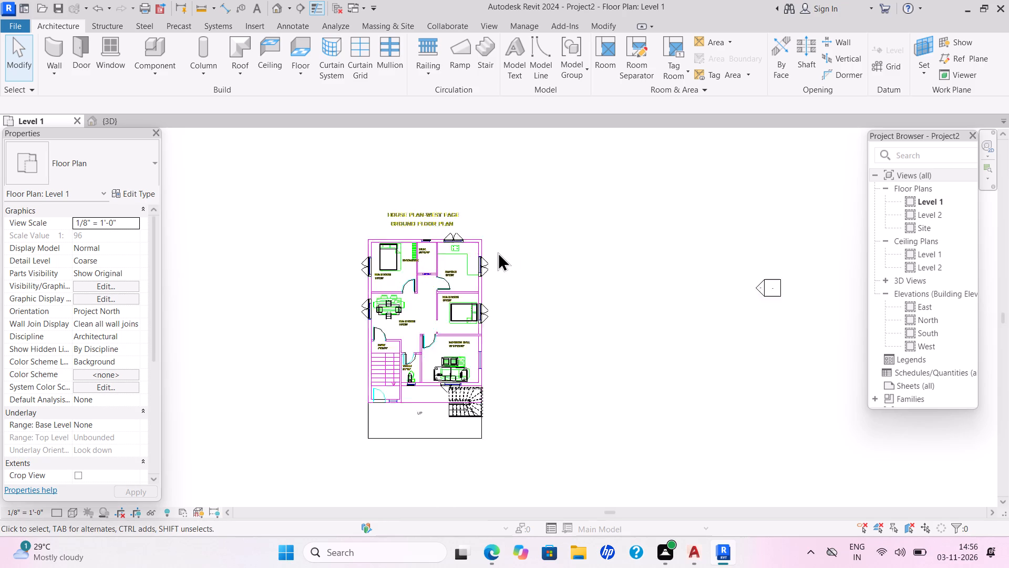
pyautogui.scroll(-1, 498, 251)
pyautogui.scroll(3, 498, 251)
pyautogui.scroll(-1, 380, 285)
pyautogui.scroll(1, 379, 285)
pyautogui.scroll(-1, 379, 285)
pyautogui.scroll(5, 379, 285)
pyautogui.scroll(-2, 379, 285)
pyautogui.scroll(1, 379, 285)
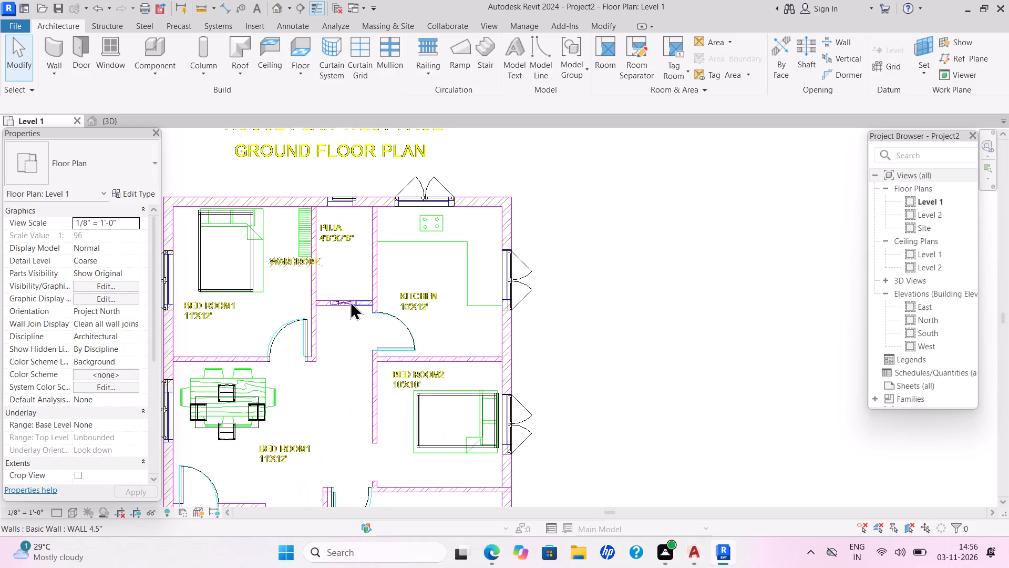
pyautogui.click(326, 303)
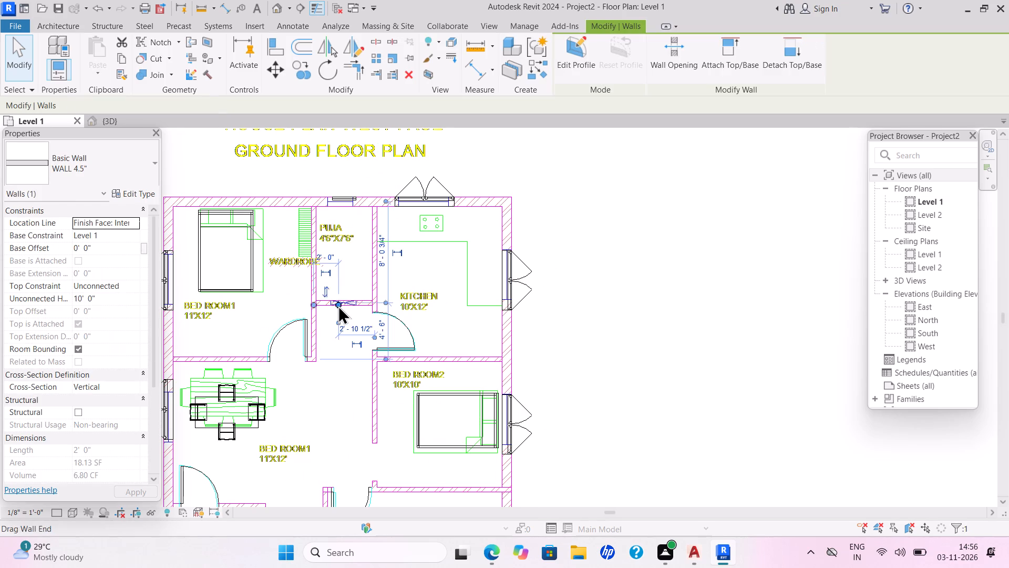
pyautogui.moveTo(337, 305); pyautogui.dragTo(330, 306)
pyautogui.click(347, 313)
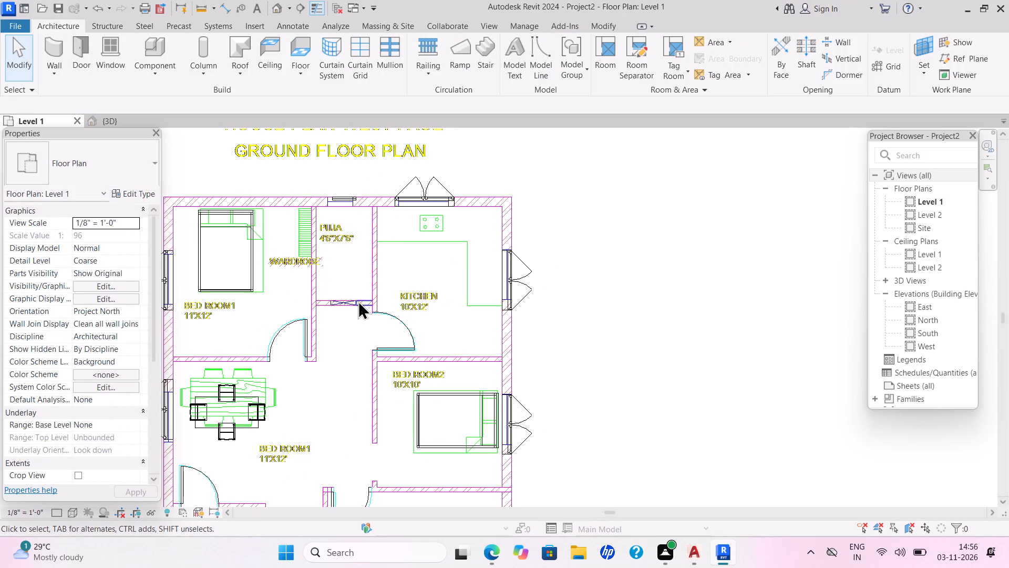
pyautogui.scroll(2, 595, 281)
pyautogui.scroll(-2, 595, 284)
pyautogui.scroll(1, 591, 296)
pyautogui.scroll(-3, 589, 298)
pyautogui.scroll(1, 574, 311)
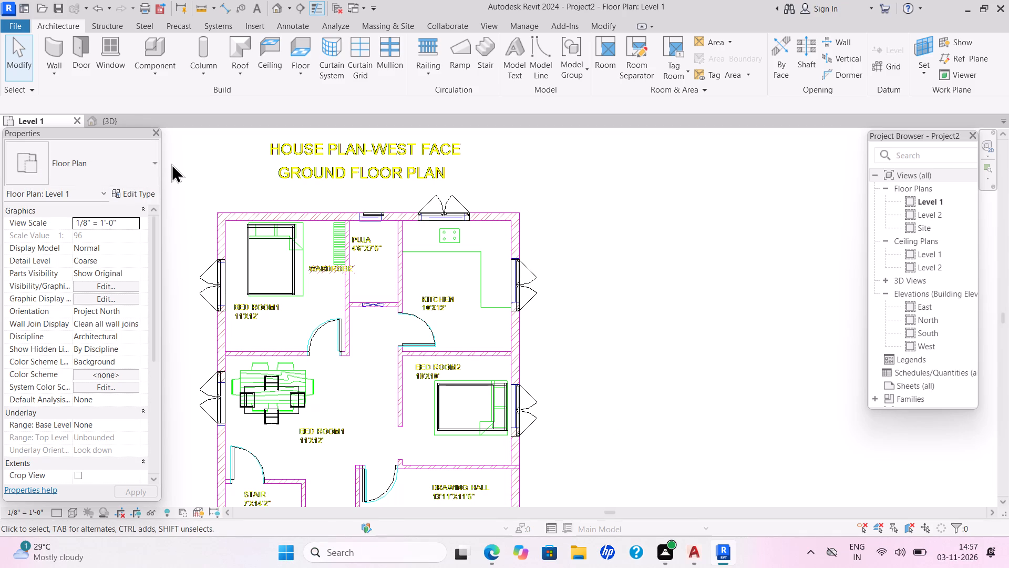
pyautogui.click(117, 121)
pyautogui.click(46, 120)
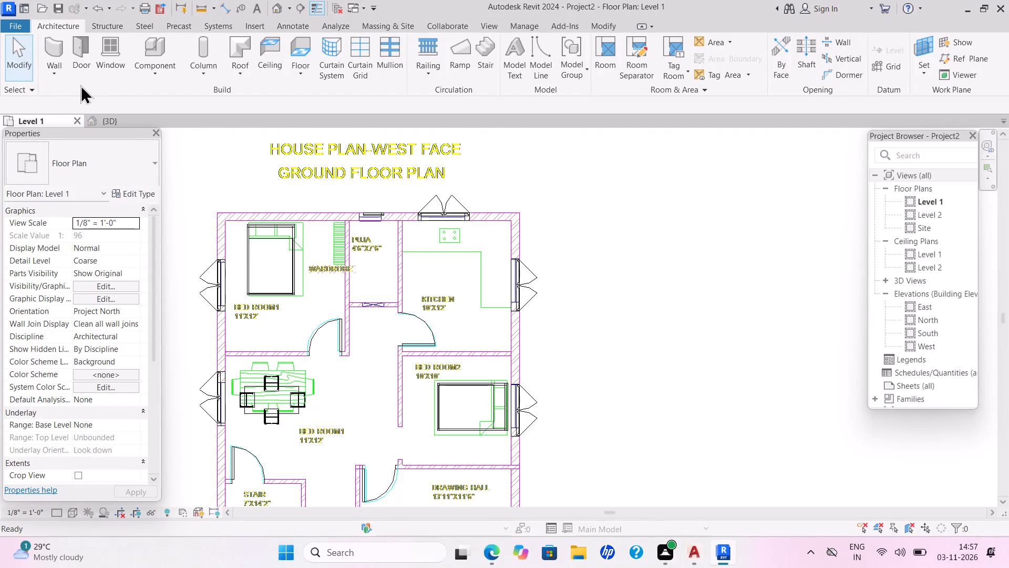
# Start a new wall in the Level 1 plan and duplicate the Generic - 8" wall type as CMD 6".
pyautogui.click(64, 76)
pyautogui.click(84, 95)
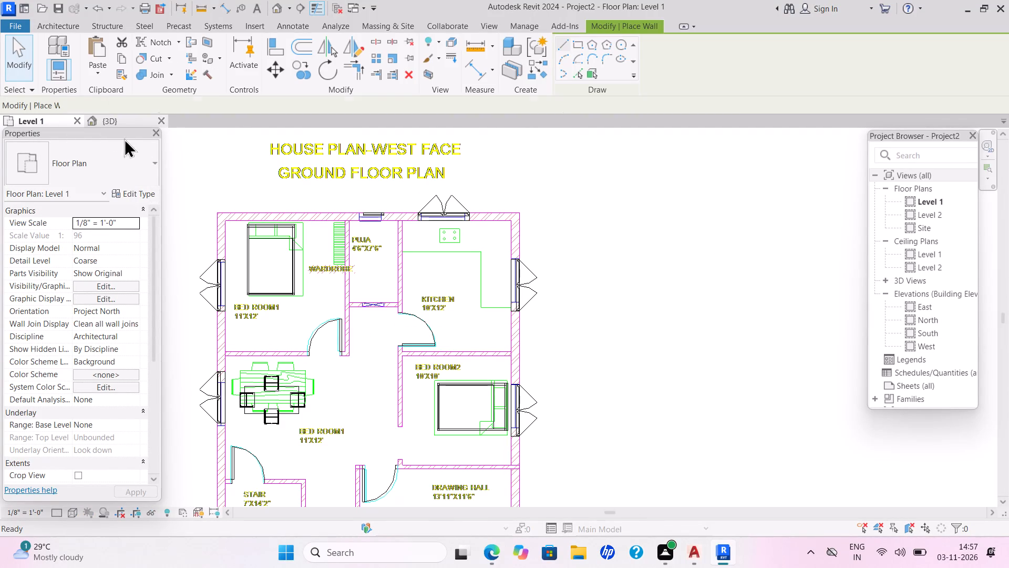
pyautogui.click(144, 175)
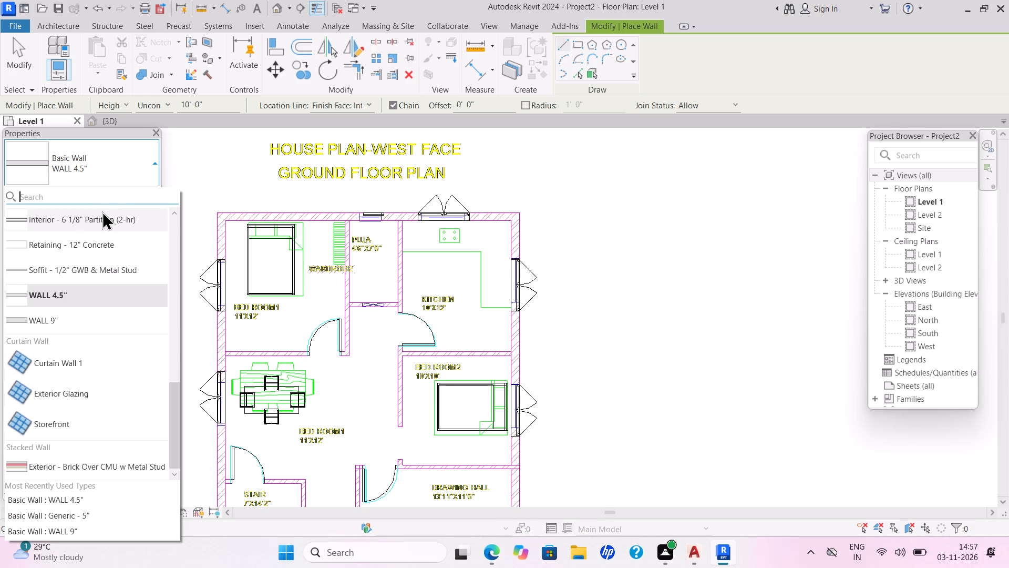
pyautogui.moveTo(143, 173); pyautogui.dragTo(148, 175)
pyautogui.click(143, 179)
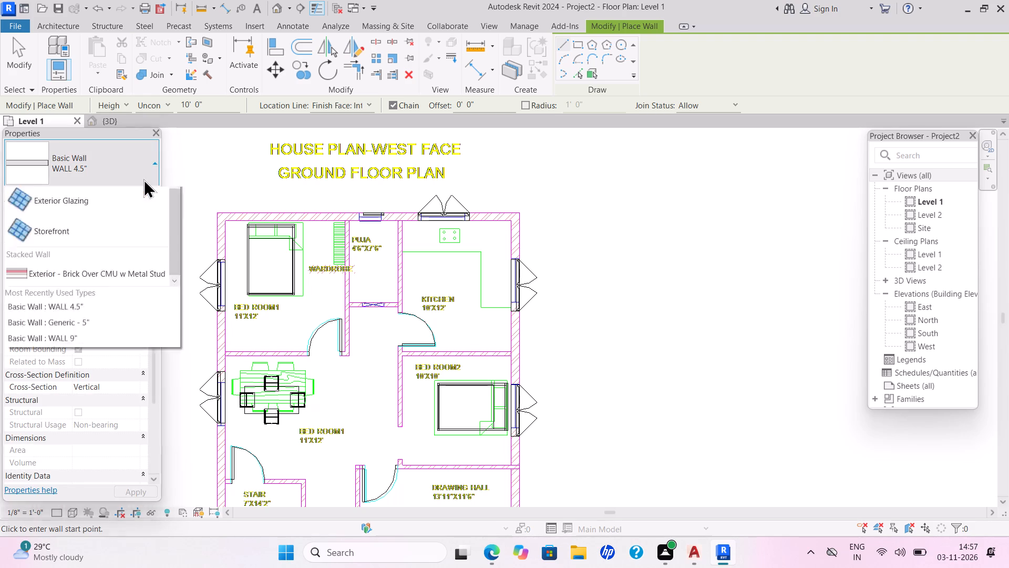
pyautogui.scroll(1, 84, 277)
pyautogui.scroll(-1, 81, 274)
pyautogui.scroll(2, 81, 274)
pyautogui.scroll(-1, 81, 274)
pyautogui.scroll(2, 81, 274)
pyautogui.scroll(-1, 81, 274)
pyautogui.scroll(1, 81, 274)
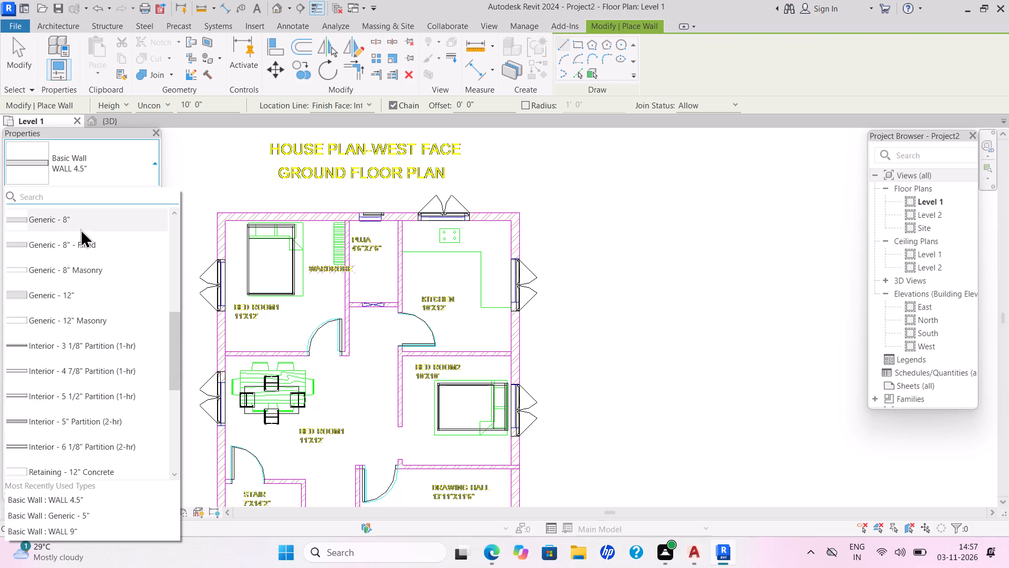
pyautogui.click(80, 228)
pyautogui.click(135, 193)
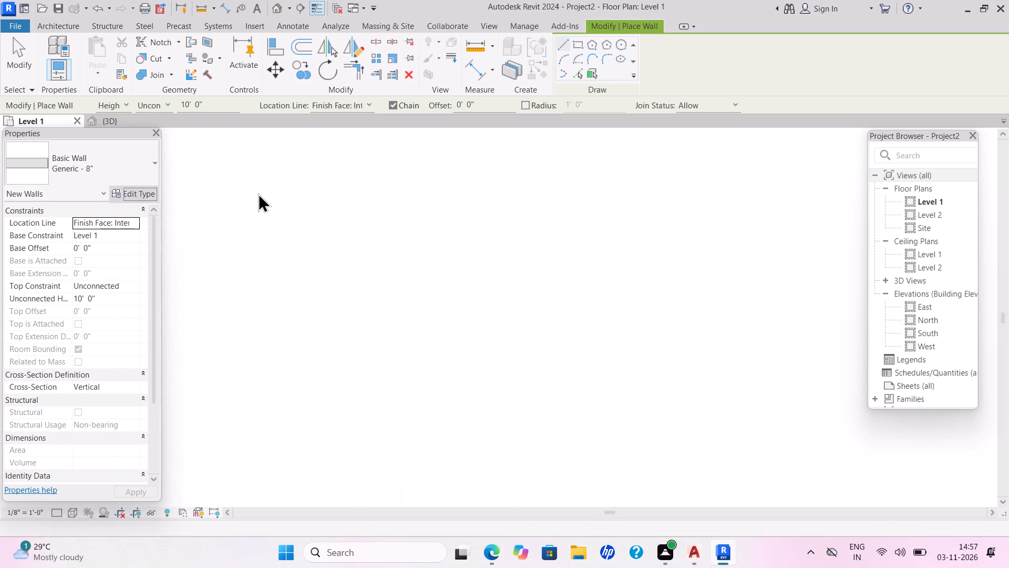
pyautogui.click(854, 121)
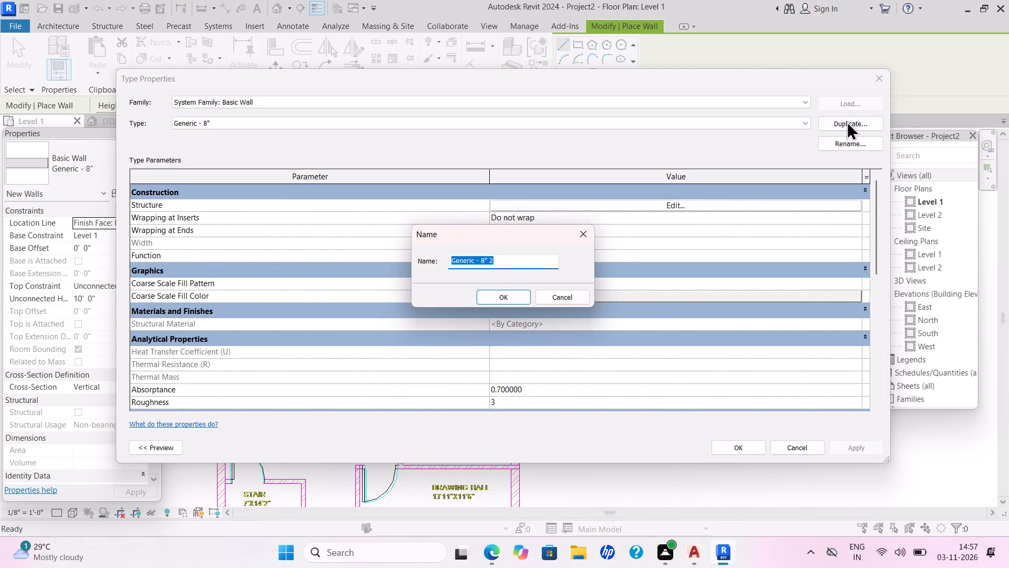
pyautogui.press('BackSpace')
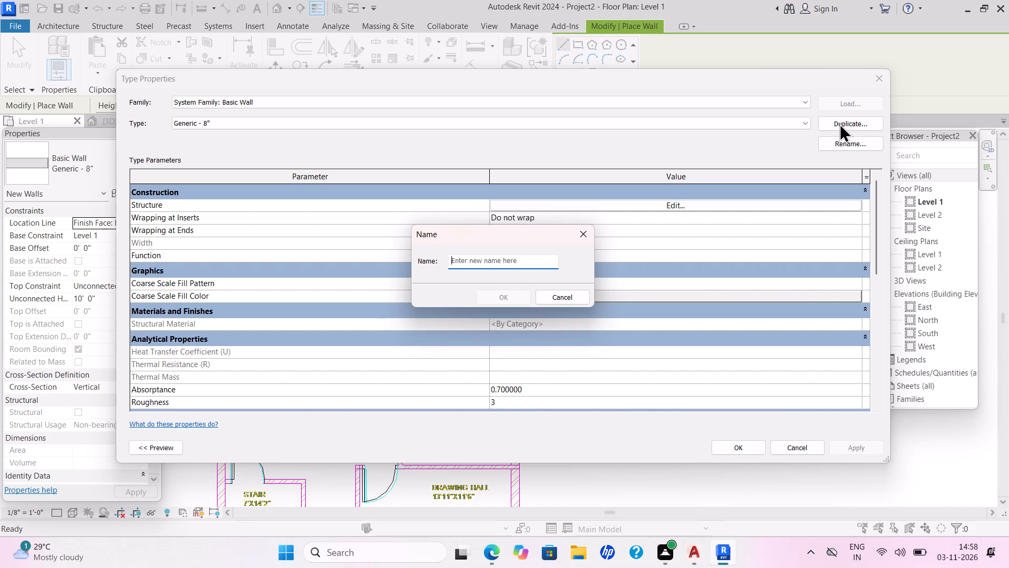
pyautogui.write('WA')
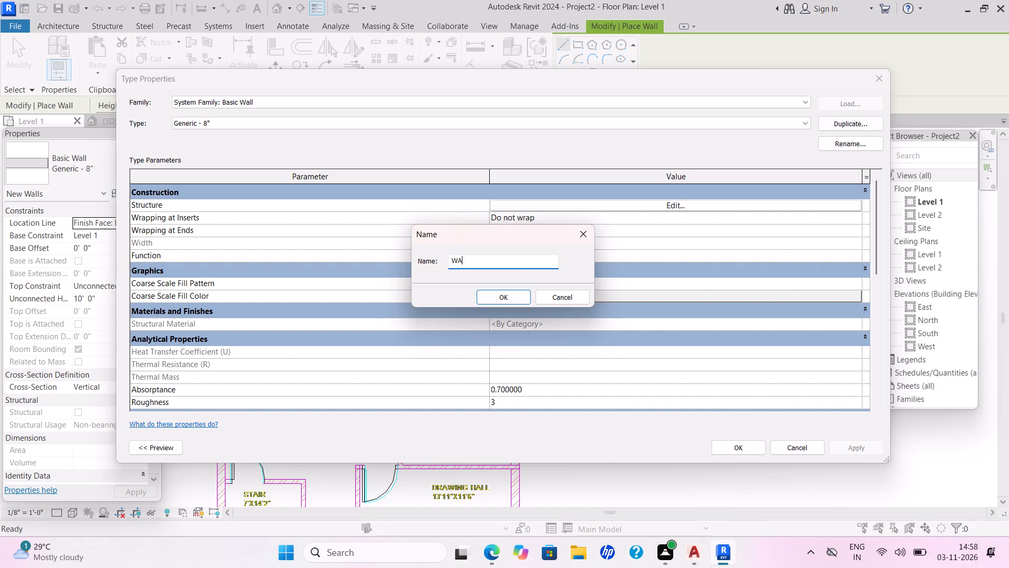
pyautogui.press('BackSpace')
pyautogui.press('BackSpace')
pyautogui.press('BackSpace')
pyautogui.press('BackSpace')
pyautogui.press('BackSpace')
pyautogui.press('BackSpace')
pyautogui.press('BackSpace')
pyautogui.press('BackSpace')
pyautogui.press('c')
pyautogui.write('MD')
pyautogui.press('space')
pyautogui.write('6"')
pyautogui.press('Return')
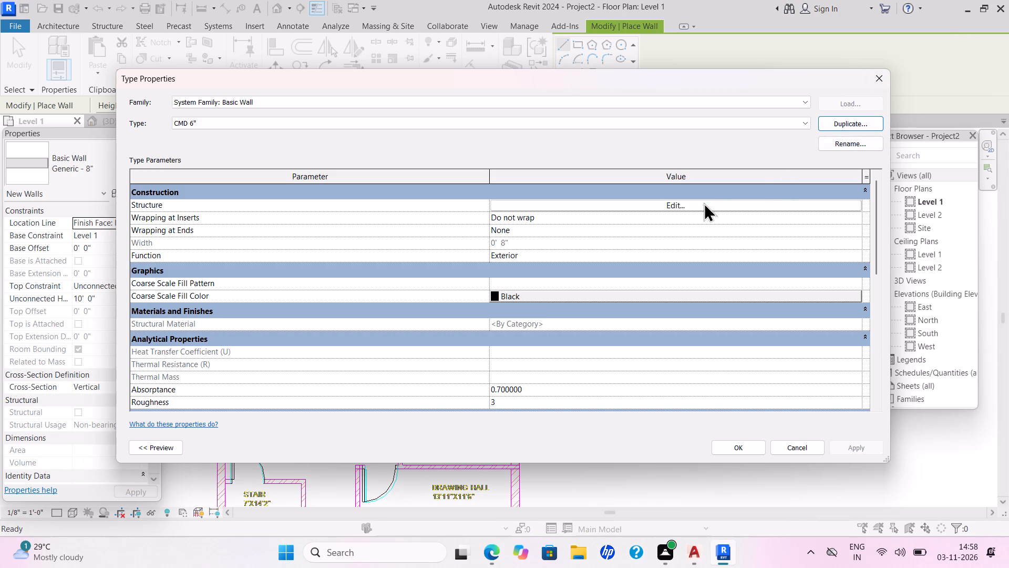
# Set the structure layer thickness of the CMD 6" wall type to 6" and apply the type changes.
pyautogui.click(678, 202)
pyautogui.moveTo(485, 206); pyautogui.dragTo(482, 219)
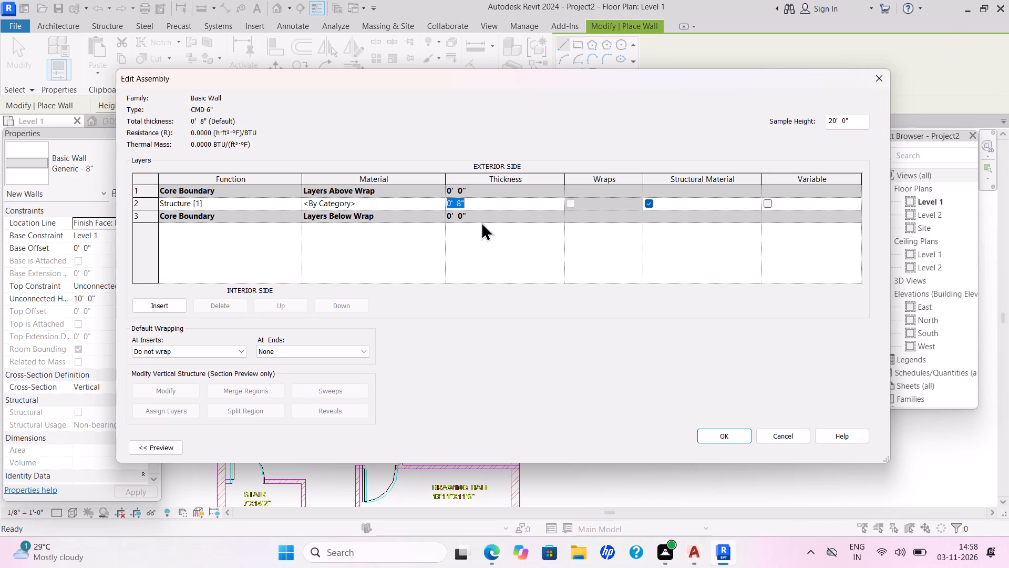
pyautogui.press('BackSpace')
pyautogui.press('6')
pyautogui.hotkey('shift', '"')
pyautogui.press('Return')
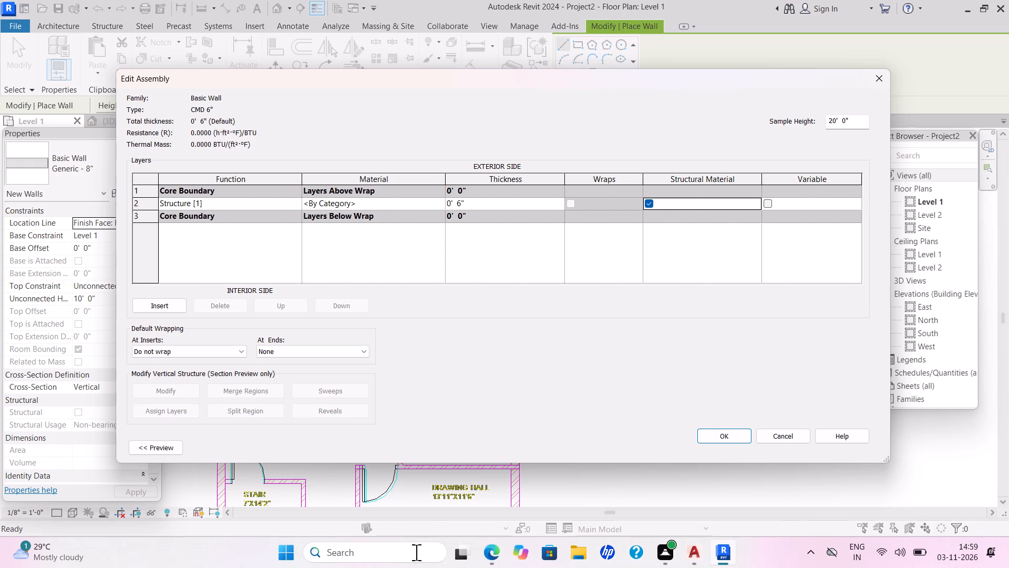
pyautogui.click(727, 431)
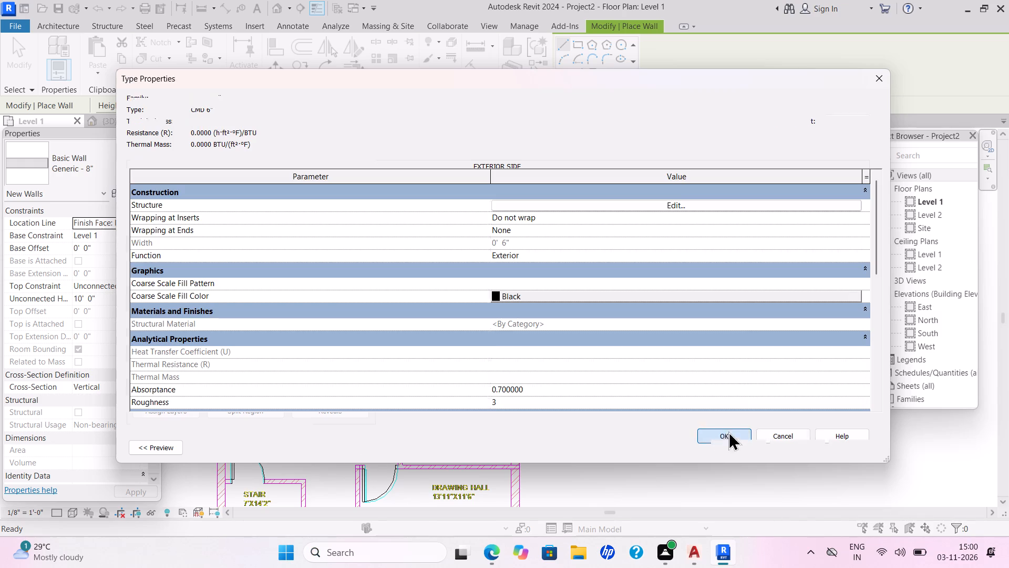
pyautogui.click(854, 448)
pyautogui.click(724, 453)
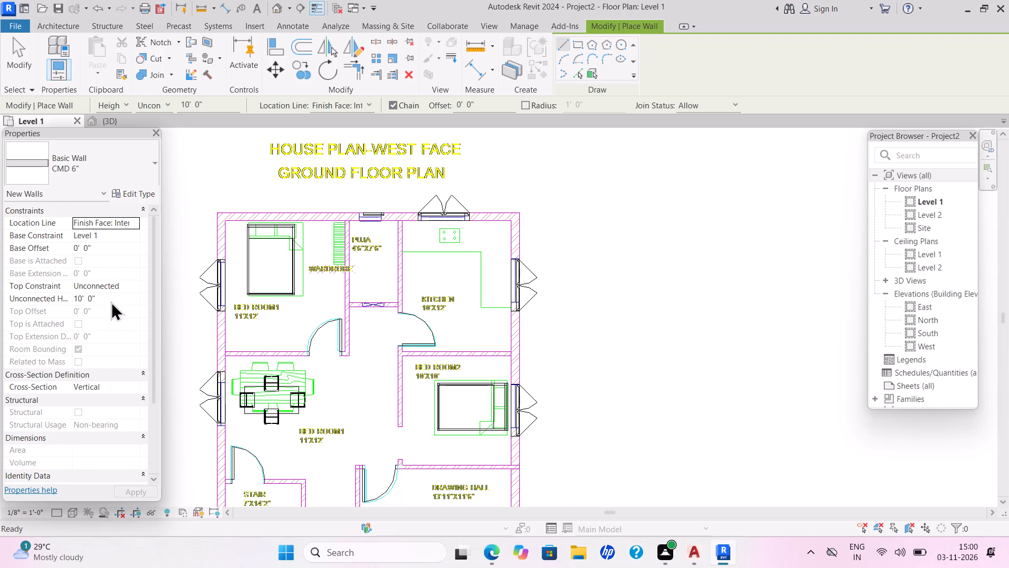
# Set the unconnected height of the new CMD 6" walls to 4'.
pyautogui.moveTo(109, 301); pyautogui.dragTo(97, 310)
pyautogui.press('BackSpace')
pyautogui.write("4'")
pyautogui.press('Return')
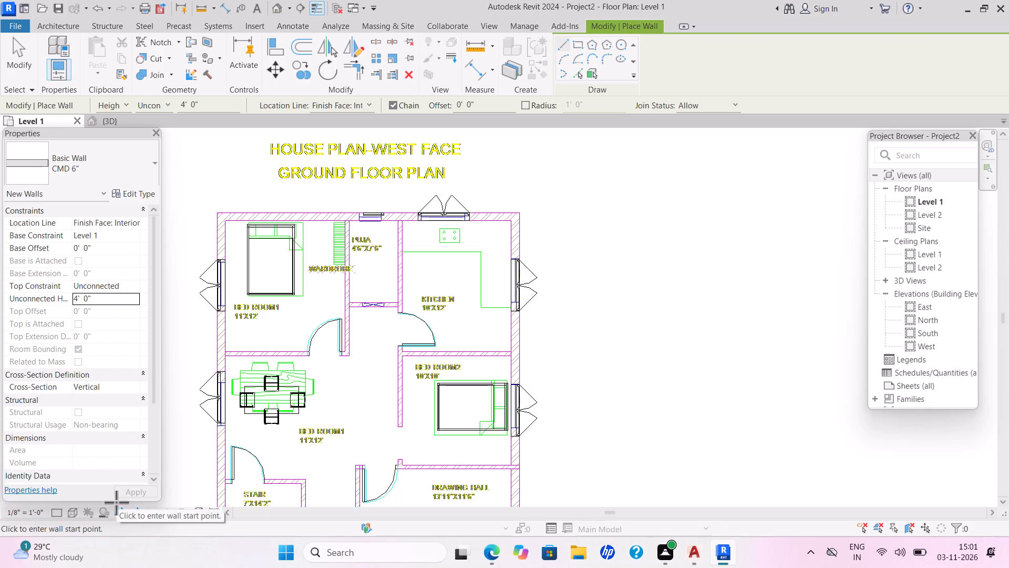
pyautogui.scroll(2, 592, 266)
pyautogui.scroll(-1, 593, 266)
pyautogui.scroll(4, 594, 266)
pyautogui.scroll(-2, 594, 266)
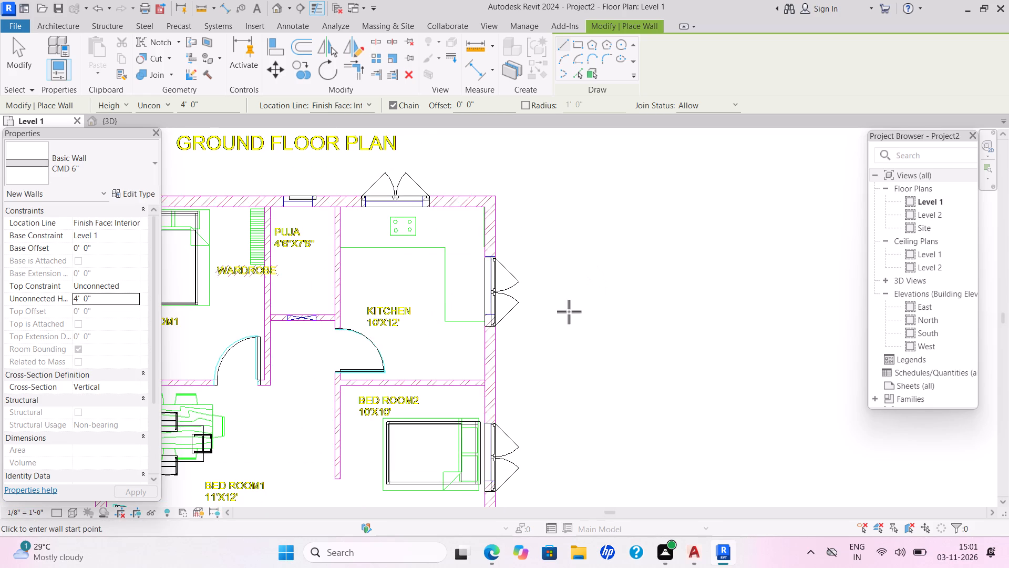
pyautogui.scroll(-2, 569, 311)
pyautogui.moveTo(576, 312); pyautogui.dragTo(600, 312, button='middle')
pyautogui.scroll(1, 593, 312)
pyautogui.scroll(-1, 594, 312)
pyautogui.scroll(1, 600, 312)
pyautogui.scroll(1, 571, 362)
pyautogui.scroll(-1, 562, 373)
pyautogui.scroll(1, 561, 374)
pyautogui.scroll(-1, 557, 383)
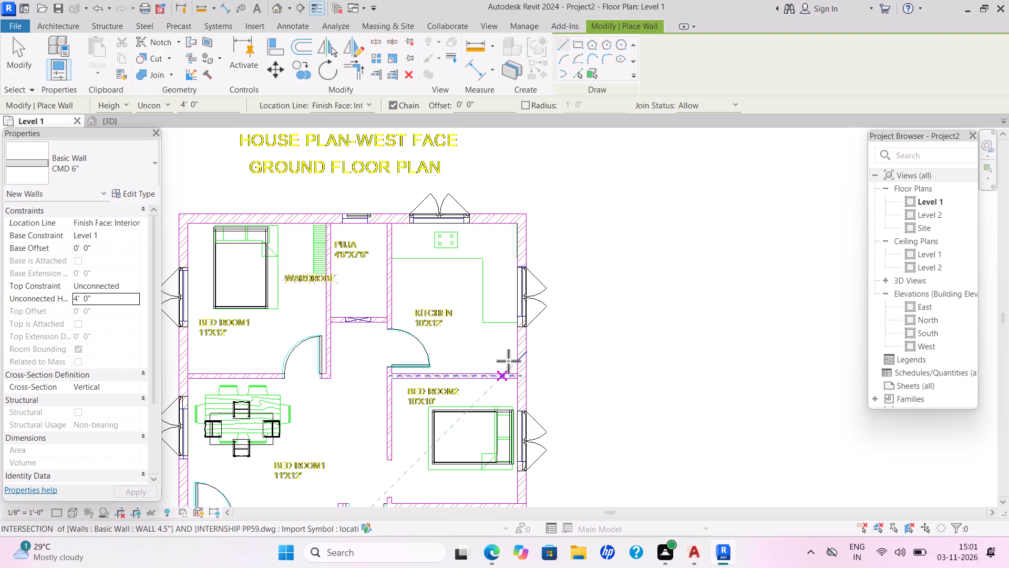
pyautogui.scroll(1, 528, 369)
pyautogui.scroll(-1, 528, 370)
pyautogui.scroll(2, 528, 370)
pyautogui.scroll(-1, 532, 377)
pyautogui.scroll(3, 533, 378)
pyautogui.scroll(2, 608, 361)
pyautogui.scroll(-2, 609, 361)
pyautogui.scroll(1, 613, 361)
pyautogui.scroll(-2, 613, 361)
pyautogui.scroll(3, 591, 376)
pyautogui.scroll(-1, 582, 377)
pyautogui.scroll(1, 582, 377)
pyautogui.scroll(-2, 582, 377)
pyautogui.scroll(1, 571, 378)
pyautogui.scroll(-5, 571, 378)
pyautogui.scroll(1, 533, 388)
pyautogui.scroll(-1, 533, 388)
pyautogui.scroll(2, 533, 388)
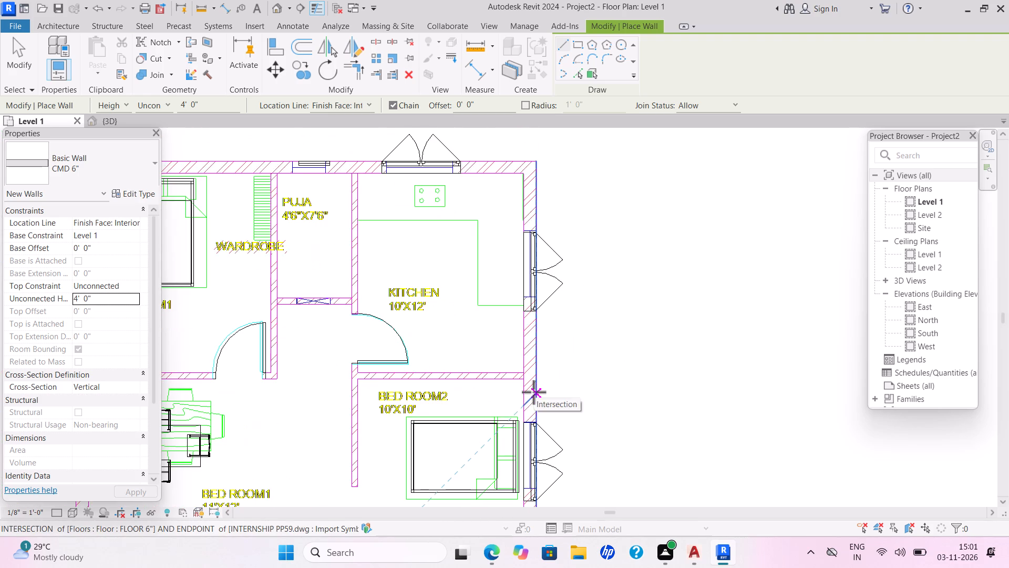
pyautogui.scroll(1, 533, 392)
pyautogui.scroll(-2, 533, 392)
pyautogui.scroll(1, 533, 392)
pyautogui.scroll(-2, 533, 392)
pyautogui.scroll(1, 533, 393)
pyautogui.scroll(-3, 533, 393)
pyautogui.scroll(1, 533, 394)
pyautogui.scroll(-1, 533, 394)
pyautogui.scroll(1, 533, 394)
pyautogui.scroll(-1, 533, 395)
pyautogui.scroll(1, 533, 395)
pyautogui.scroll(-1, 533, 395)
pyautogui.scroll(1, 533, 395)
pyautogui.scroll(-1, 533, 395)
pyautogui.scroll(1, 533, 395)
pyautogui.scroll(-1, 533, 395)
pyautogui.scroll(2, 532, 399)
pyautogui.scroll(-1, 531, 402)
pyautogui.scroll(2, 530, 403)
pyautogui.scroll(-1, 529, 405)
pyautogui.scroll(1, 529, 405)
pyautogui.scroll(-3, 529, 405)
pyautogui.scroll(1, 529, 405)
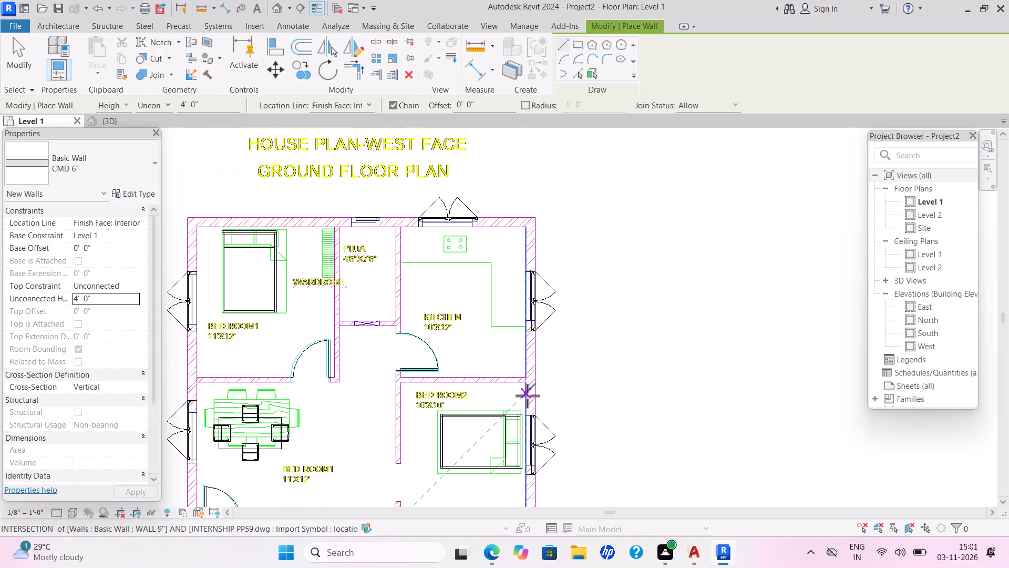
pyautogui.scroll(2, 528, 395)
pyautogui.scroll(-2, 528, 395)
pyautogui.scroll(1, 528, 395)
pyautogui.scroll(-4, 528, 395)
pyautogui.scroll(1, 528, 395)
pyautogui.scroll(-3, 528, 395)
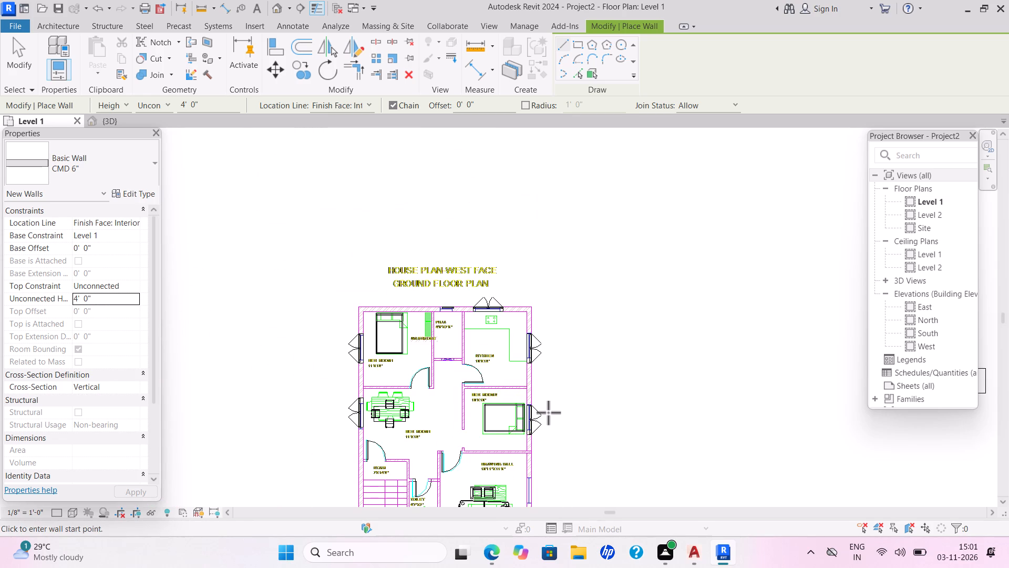
# Draw the north and east CMD 6" compound walls around the house, making the east wall about 71'-6" long.
pyautogui.scroll(-2, 533, 400)
pyautogui.scroll(2, 533, 400)
pyautogui.scroll(-1, 536, 402)
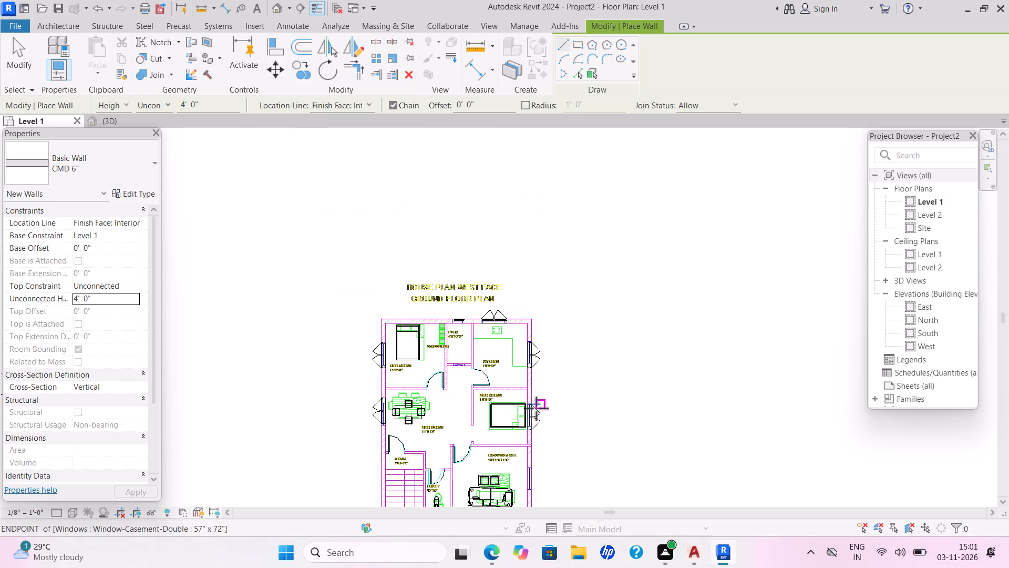
pyautogui.scroll(-1, 530, 428)
pyautogui.scroll(1, 530, 428)
pyautogui.scroll(-1, 530, 428)
pyautogui.scroll(1, 530, 428)
pyautogui.moveTo(530, 422); pyautogui.dragTo(519, 316, button='middle')
pyautogui.scroll(-1, 530, 420)
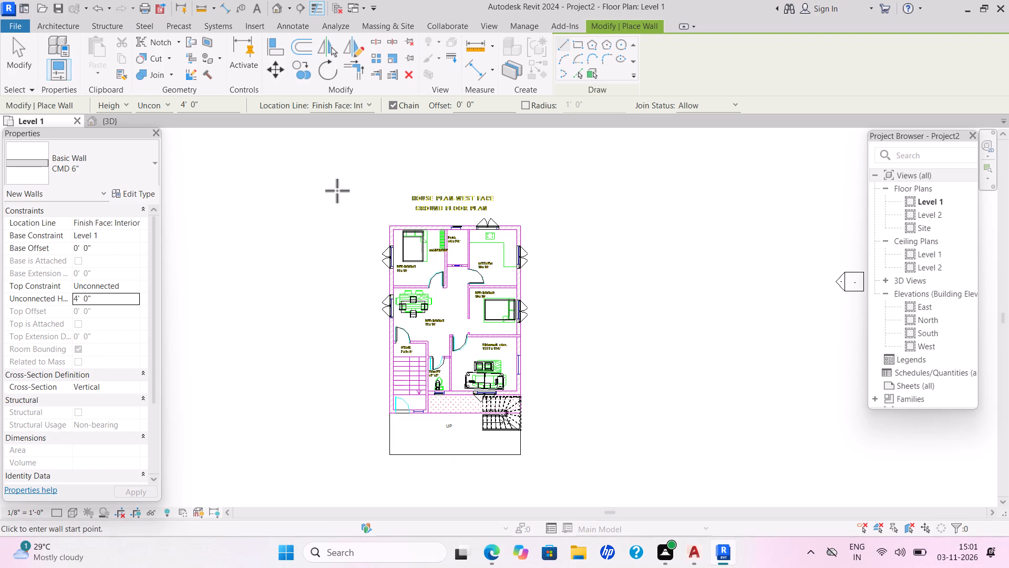
pyautogui.click(314, 173)
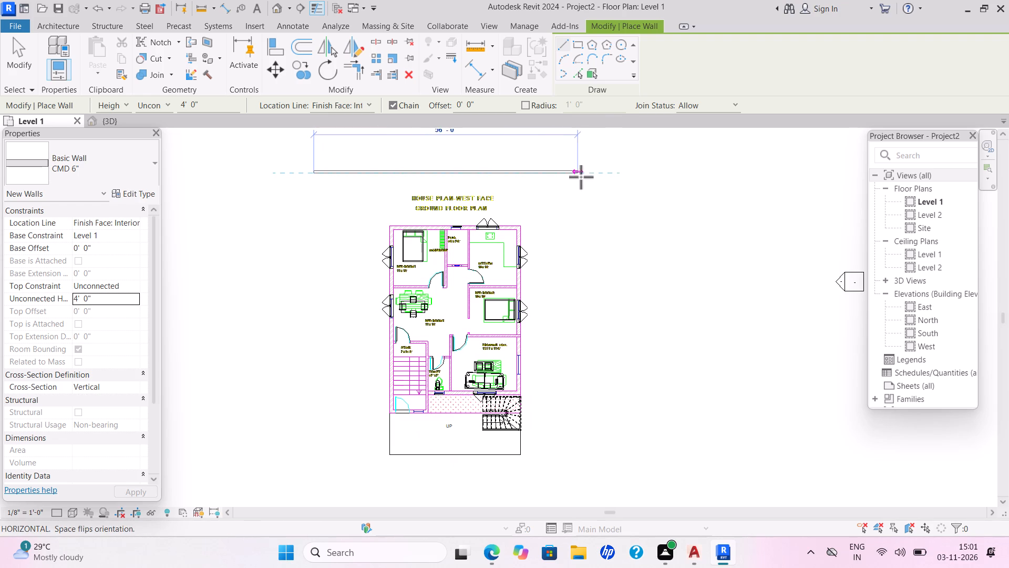
pyautogui.click(595, 171)
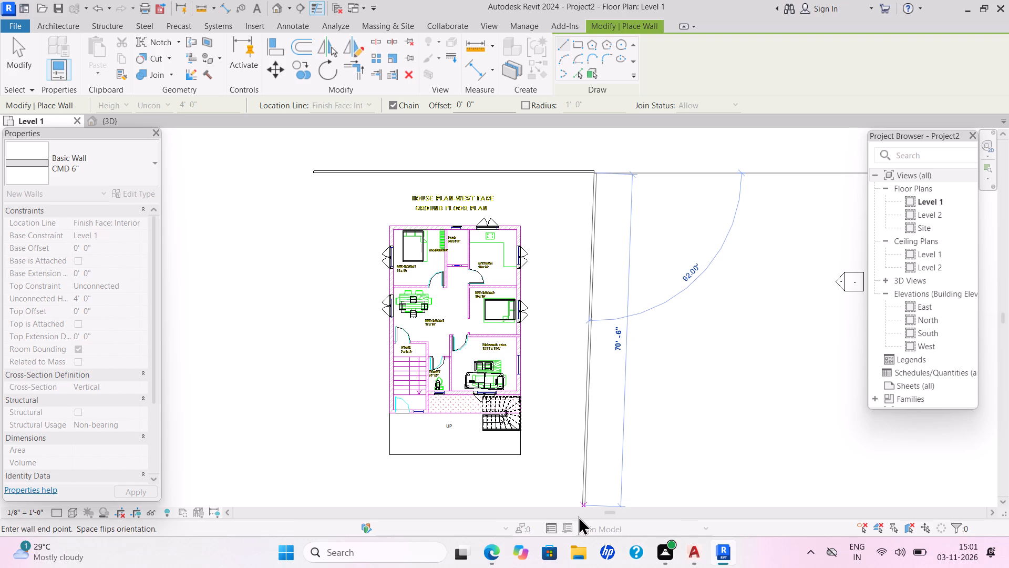
pyautogui.scroll(2, 592, 494)
pyautogui.moveTo(592, 490); pyautogui.dragTo(591, 458, button='middle')
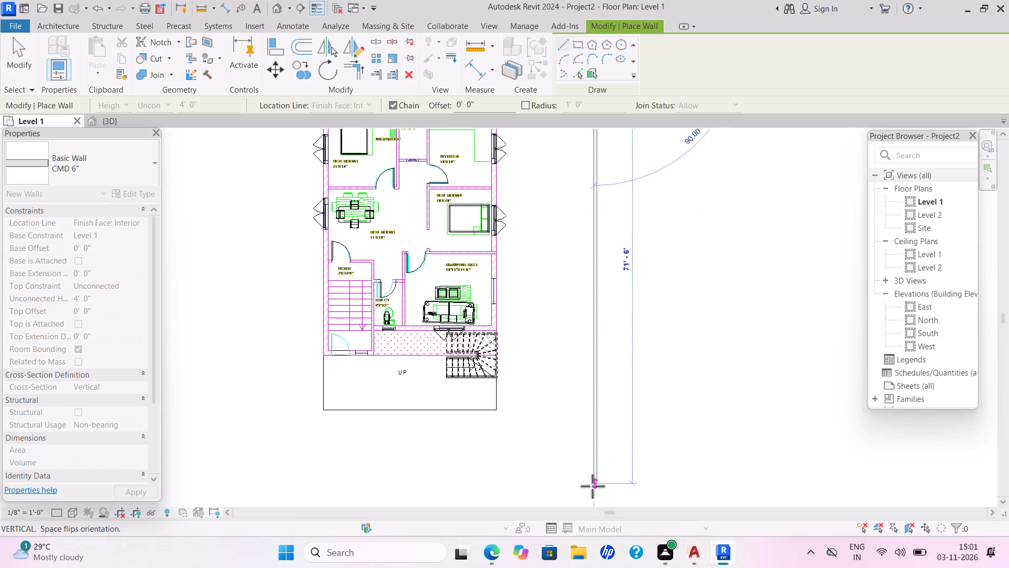
pyautogui.click(592, 486)
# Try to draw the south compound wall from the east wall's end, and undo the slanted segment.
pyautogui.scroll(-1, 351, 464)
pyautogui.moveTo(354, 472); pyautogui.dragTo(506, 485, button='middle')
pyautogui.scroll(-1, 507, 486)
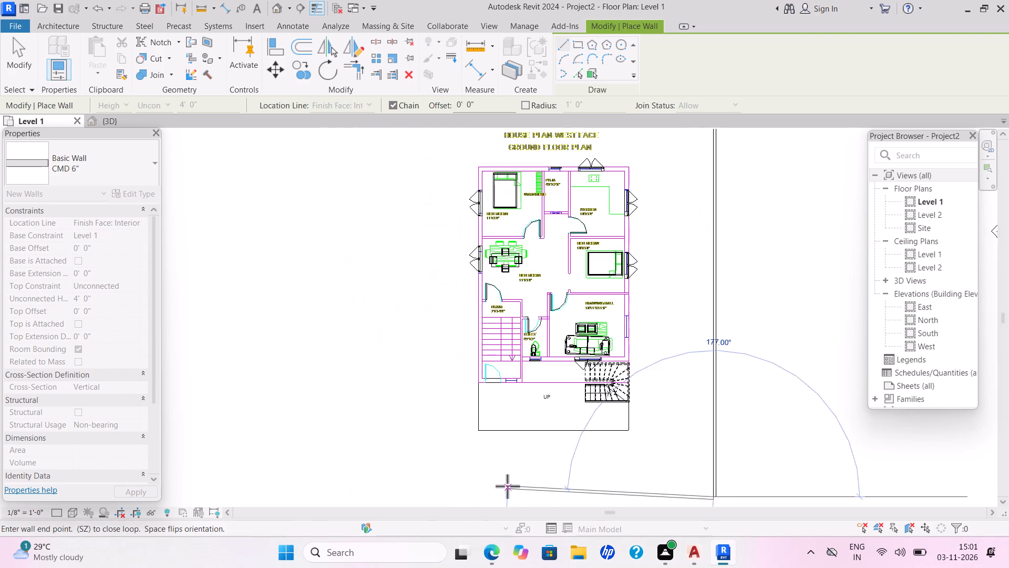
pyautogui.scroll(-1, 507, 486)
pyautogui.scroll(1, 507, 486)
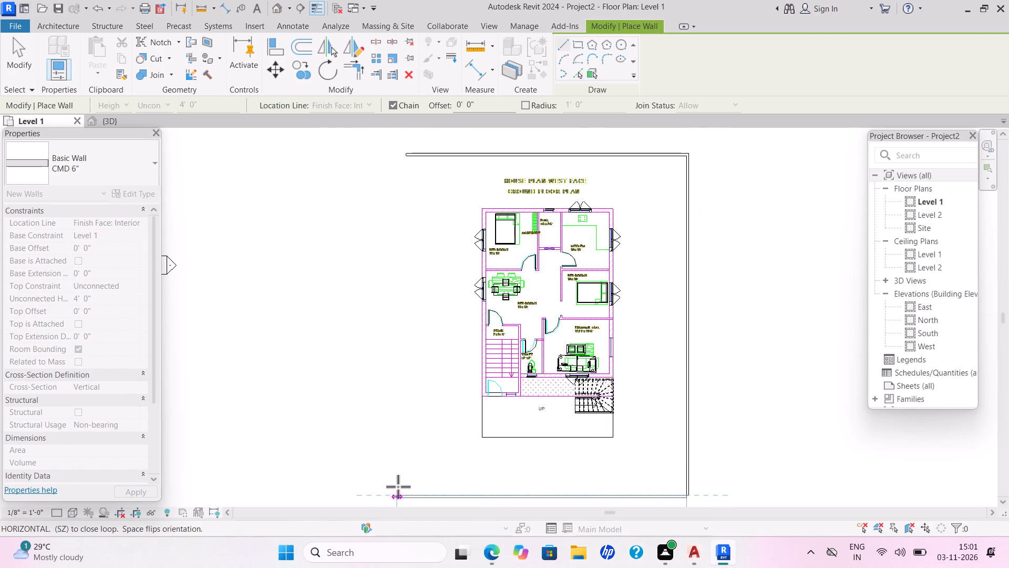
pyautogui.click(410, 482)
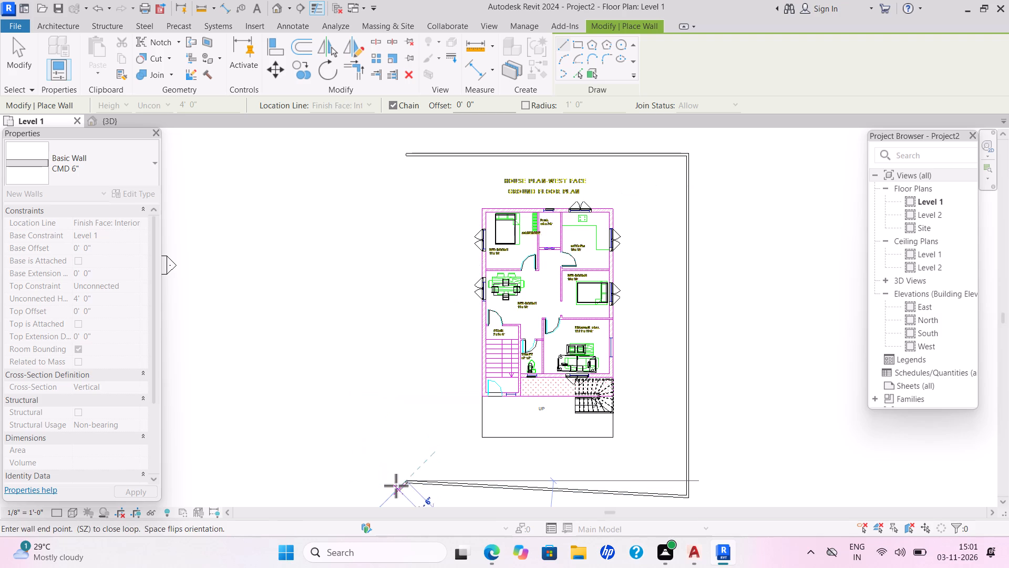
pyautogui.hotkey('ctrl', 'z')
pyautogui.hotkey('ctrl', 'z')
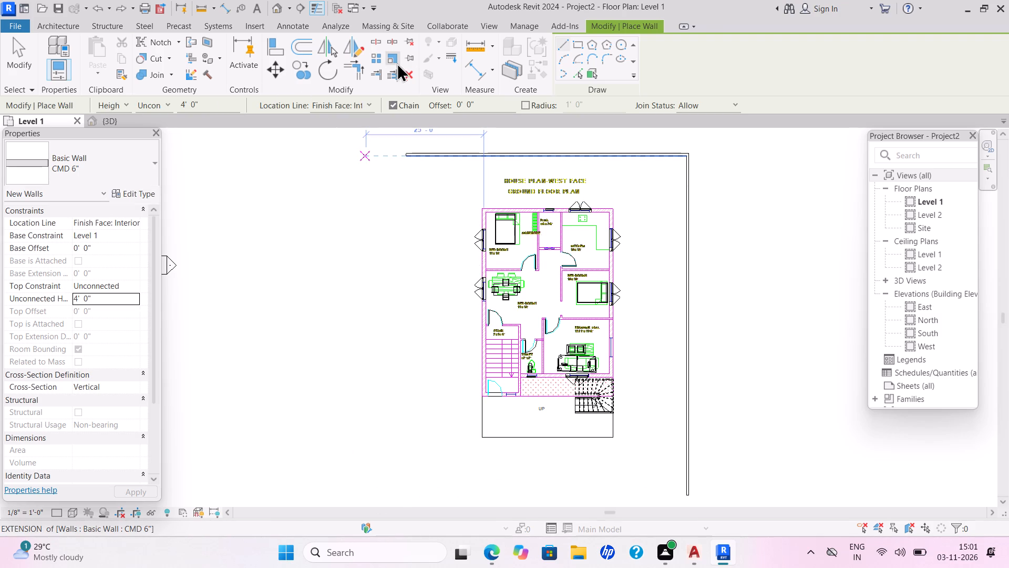
# Draw the south and west CMD 6" walls to close the compound rectangle, aligned with the north wall's free end.
pyautogui.click(563, 44)
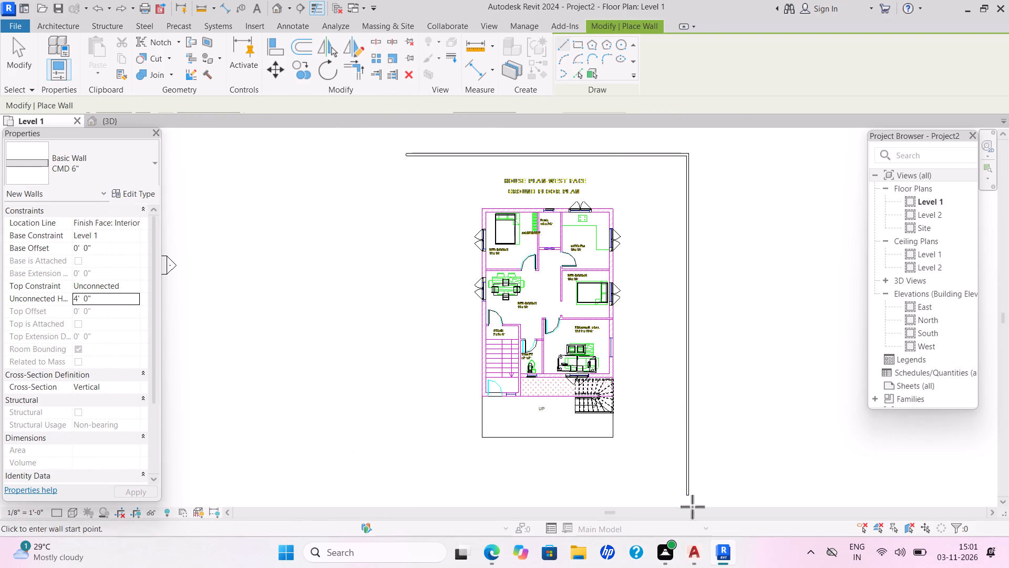
pyautogui.click(687, 495)
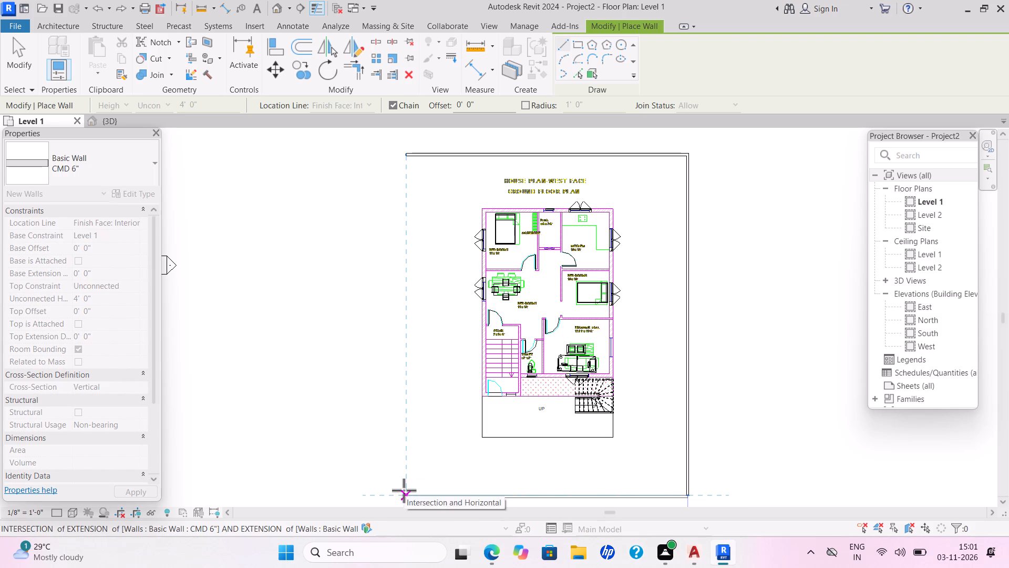
pyautogui.click(404, 490)
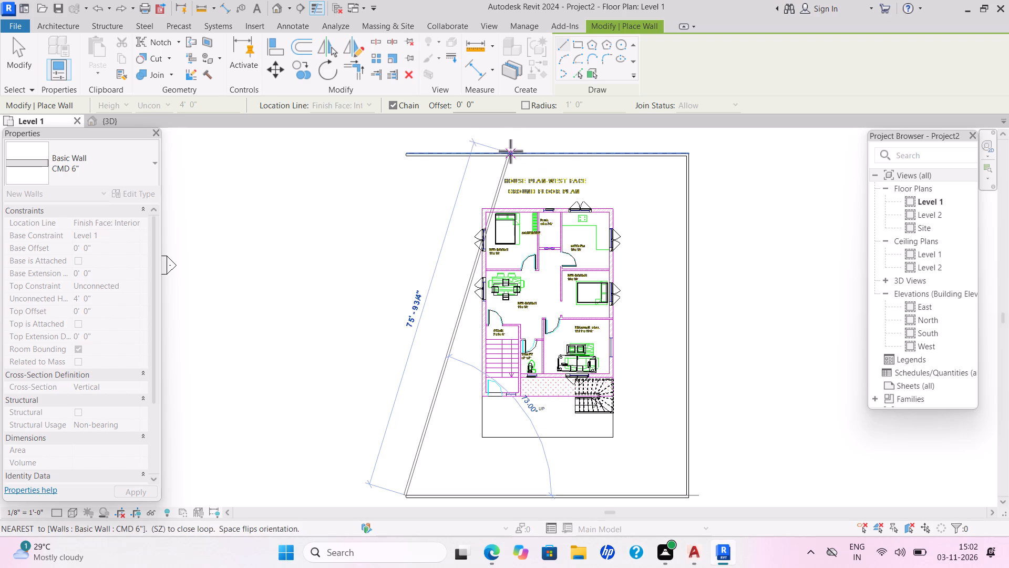
pyautogui.scroll(-5, 515, 146)
pyautogui.scroll(2, 520, 102)
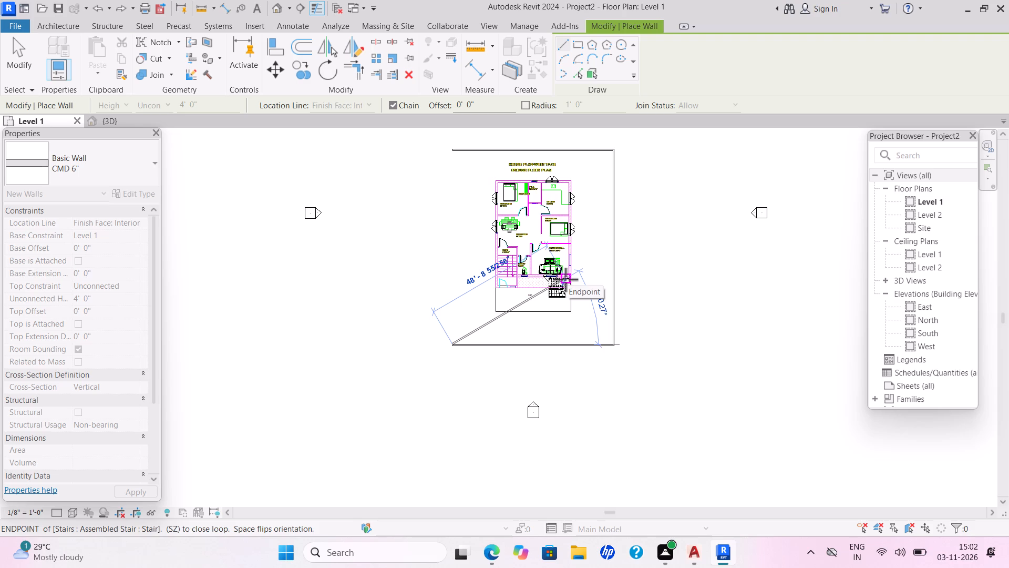
pyautogui.press('Escape')
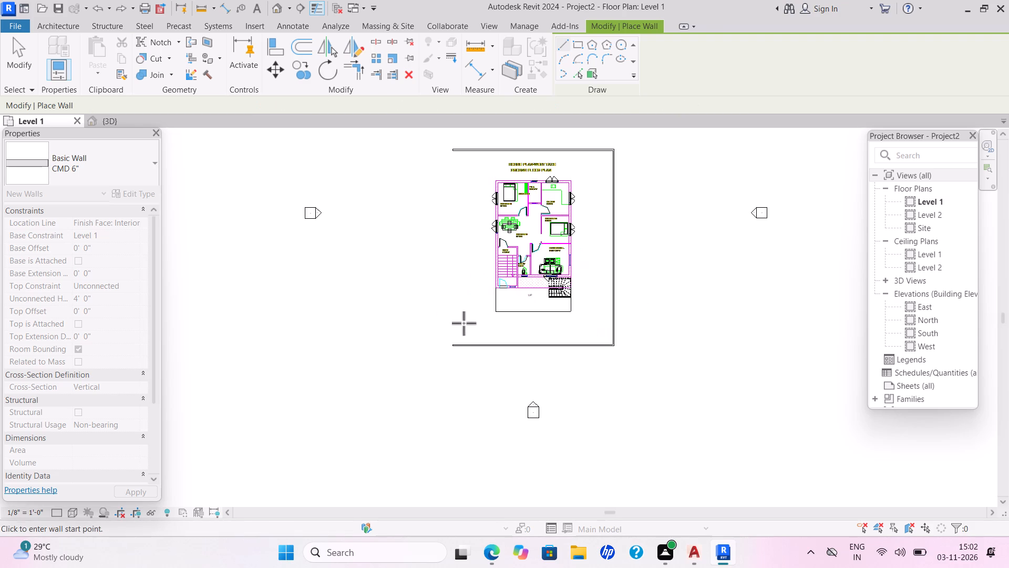
pyautogui.click(448, 343)
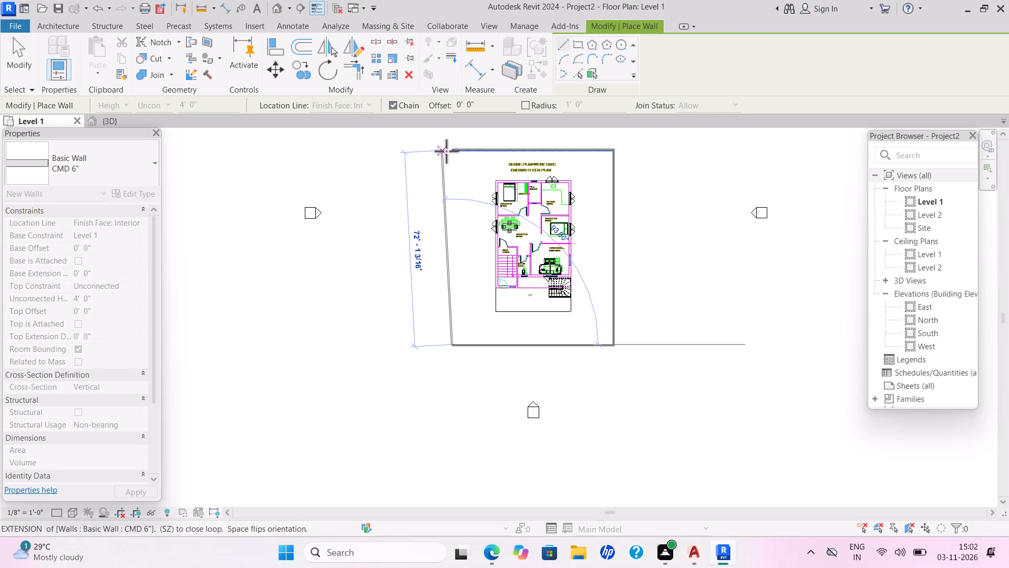
pyautogui.click(449, 151)
pyautogui.press('Escape')
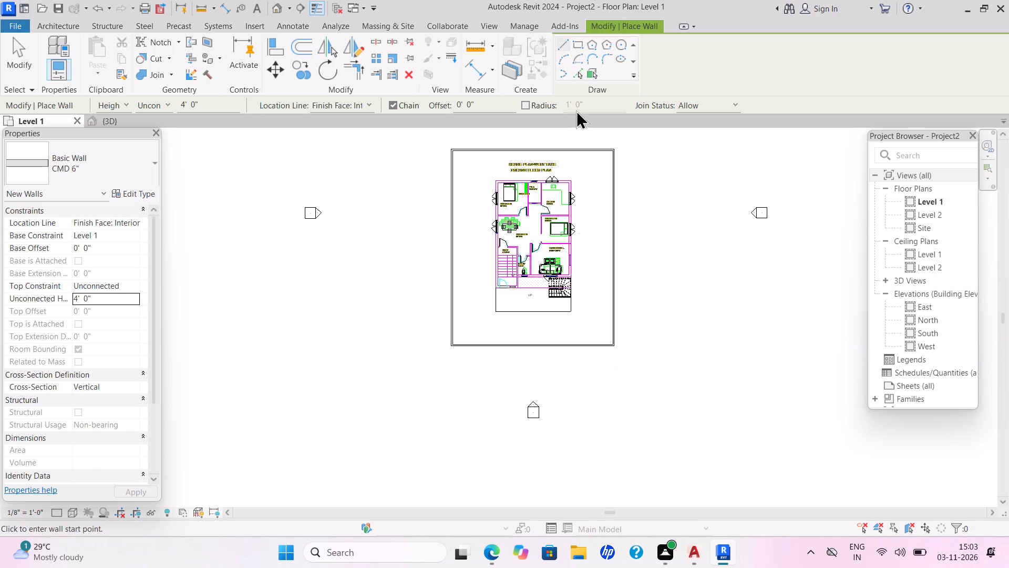
pyautogui.press('Escape')
pyautogui.press('Escape')
pyautogui.press('Escape')
# Load the Gate_davinder_11707.0001 family from the Gate folder in SHUBHAM CITY for placement as a component.
pyautogui.click(58, 23)
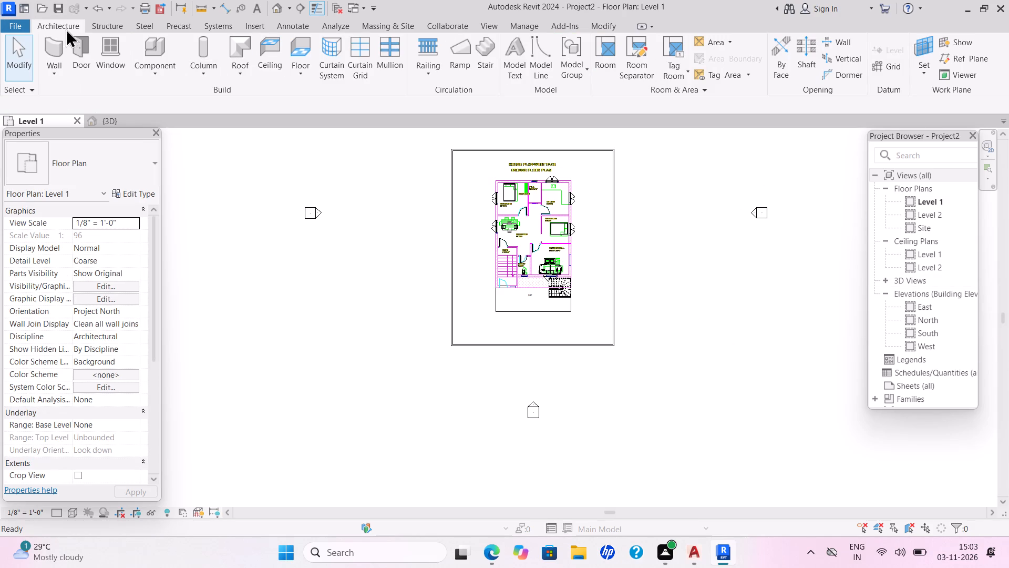
pyautogui.click(153, 73)
pyautogui.click(171, 93)
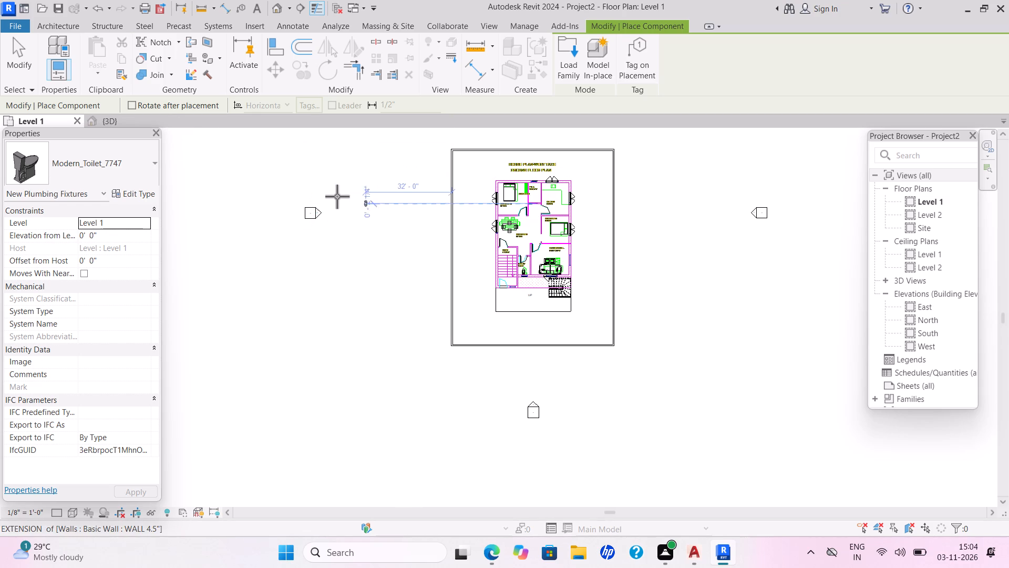
pyautogui.doubleClick(567, 58)
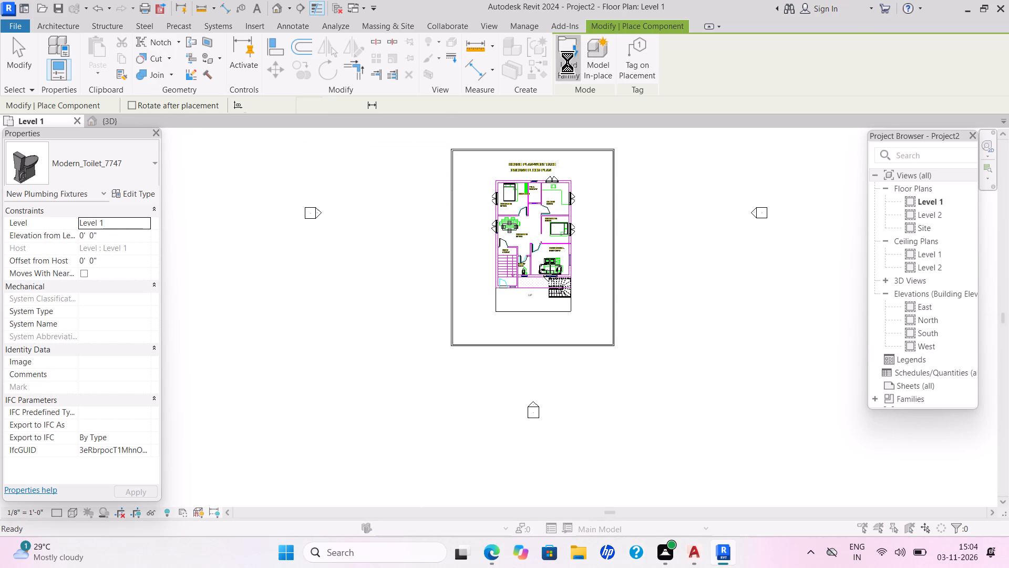
pyautogui.doubleClick(307, 206)
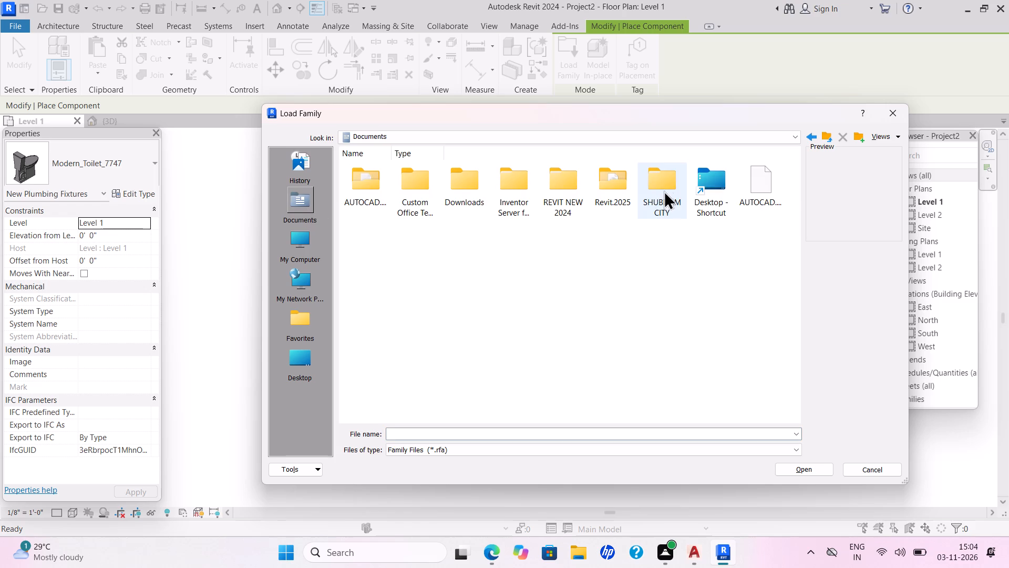
pyautogui.doubleClick(665, 193)
pyautogui.doubleClick(664, 195)
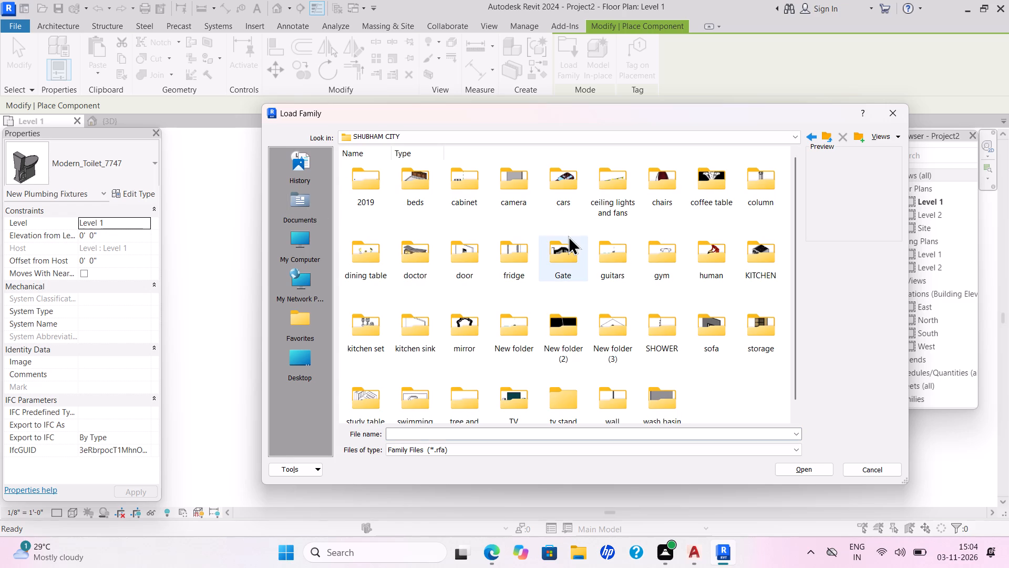
pyautogui.scroll(1, 490, 257)
pyautogui.scroll(-1, 490, 258)
pyautogui.scroll(1, 489, 260)
pyautogui.scroll(-1, 488, 261)
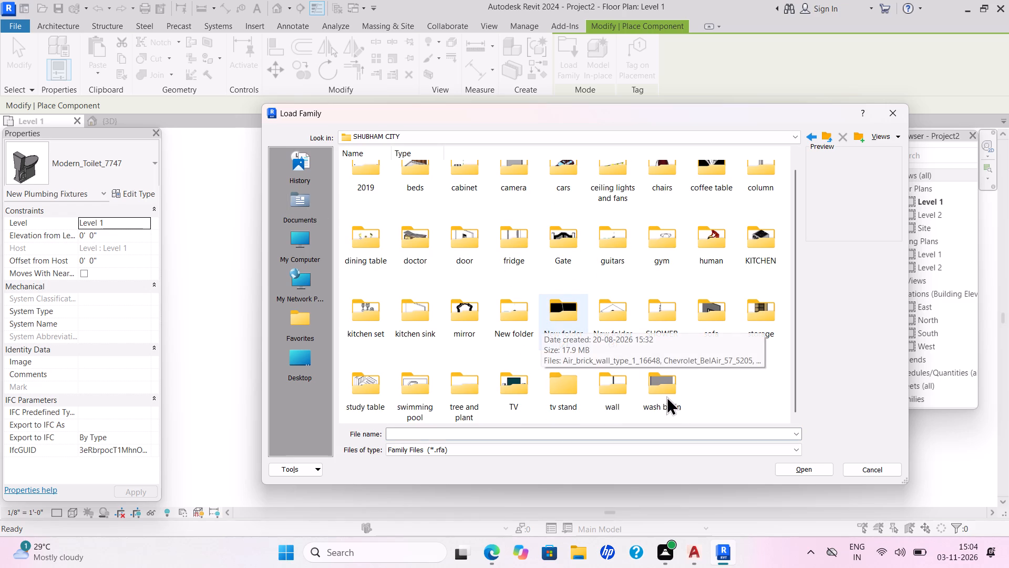
pyautogui.doubleClick(567, 239)
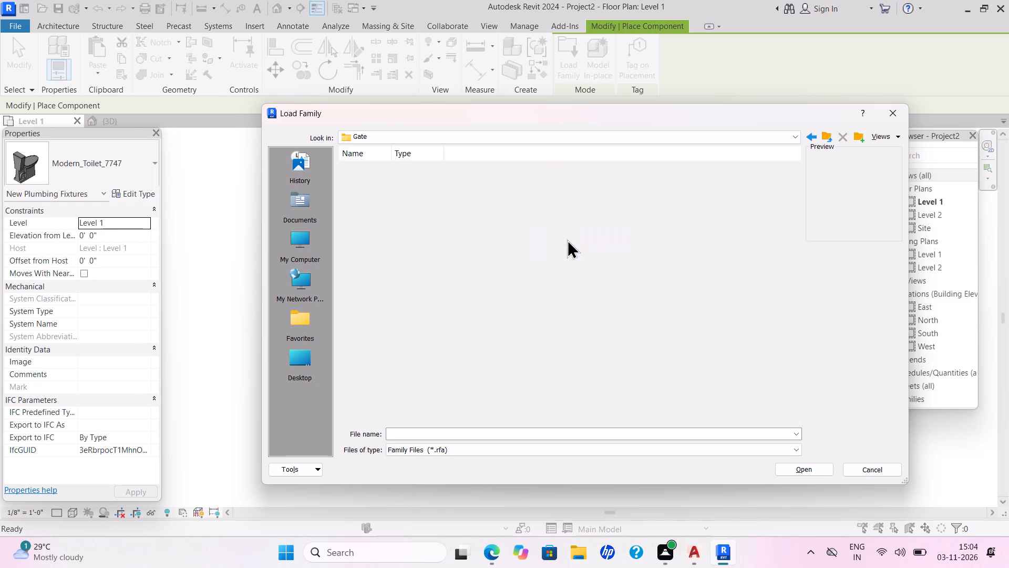
pyautogui.doubleClick(372, 258)
pyautogui.tripleClick(375, 262)
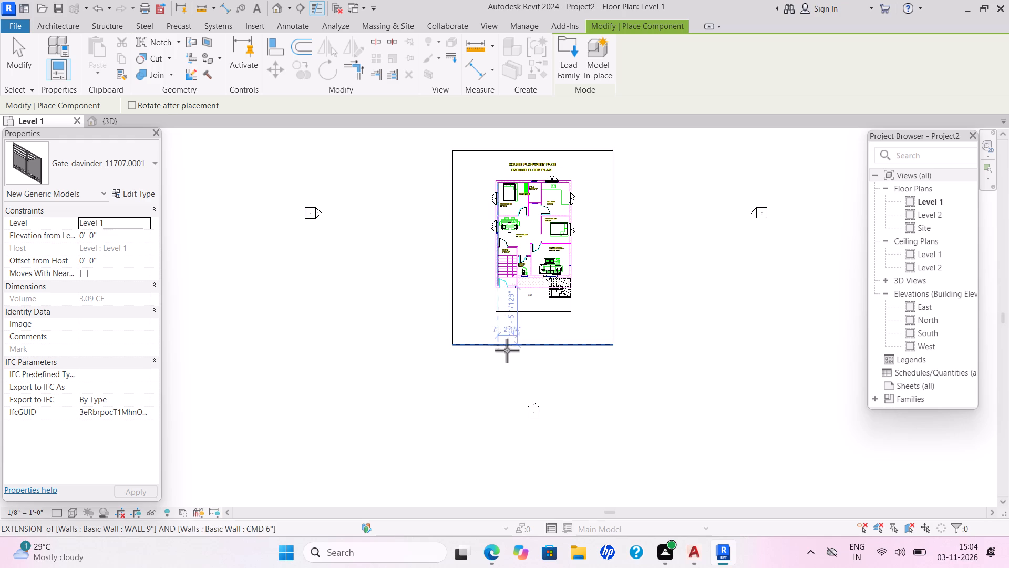
# Place the gate on the south compound wall below the stair room, about 4'-6" from the room's east wall line.
pyautogui.scroll(-1, 521, 347)
pyautogui.scroll(1, 522, 347)
pyautogui.scroll(-1, 522, 347)
pyautogui.scroll(1, 523, 346)
pyautogui.scroll(-1, 523, 346)
pyautogui.scroll(2, 523, 346)
pyautogui.scroll(-1, 524, 346)
pyautogui.scroll(3, 525, 345)
pyautogui.scroll(-1, 525, 345)
pyautogui.scroll(2, 525, 344)
pyautogui.scroll(-2, 526, 343)
pyautogui.scroll(1, 520, 342)
pyautogui.scroll(-1, 520, 342)
pyautogui.scroll(1, 520, 342)
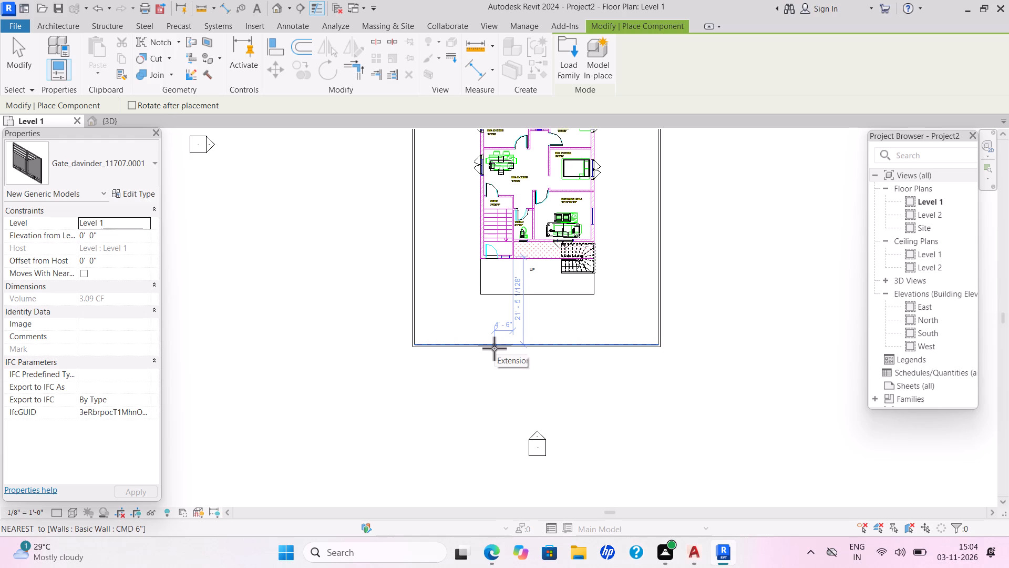
pyautogui.click(494, 349)
pyautogui.press('Escape')
pyautogui.press('Escape')
pyautogui.press('Escape')
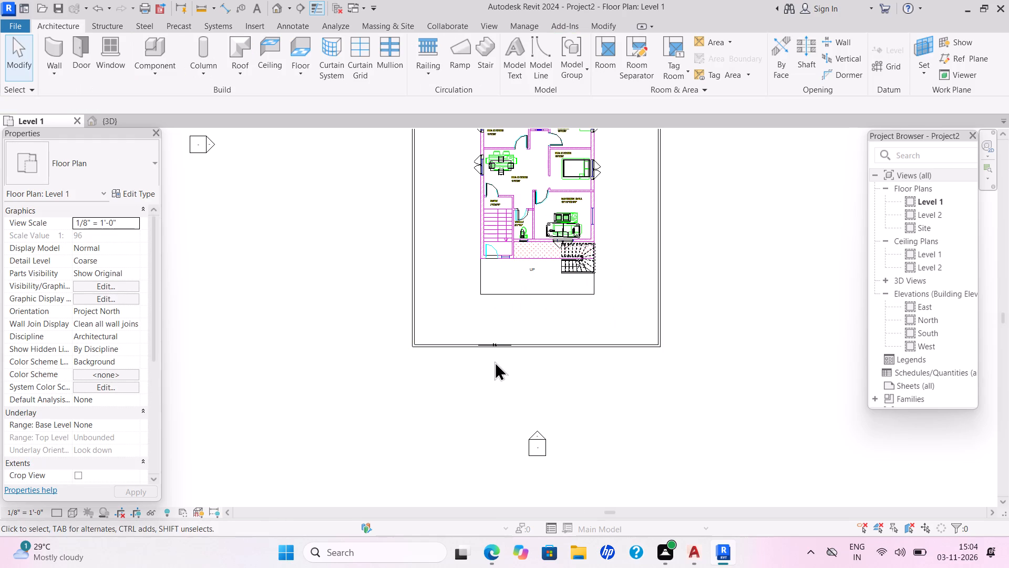
pyautogui.press('Escape')
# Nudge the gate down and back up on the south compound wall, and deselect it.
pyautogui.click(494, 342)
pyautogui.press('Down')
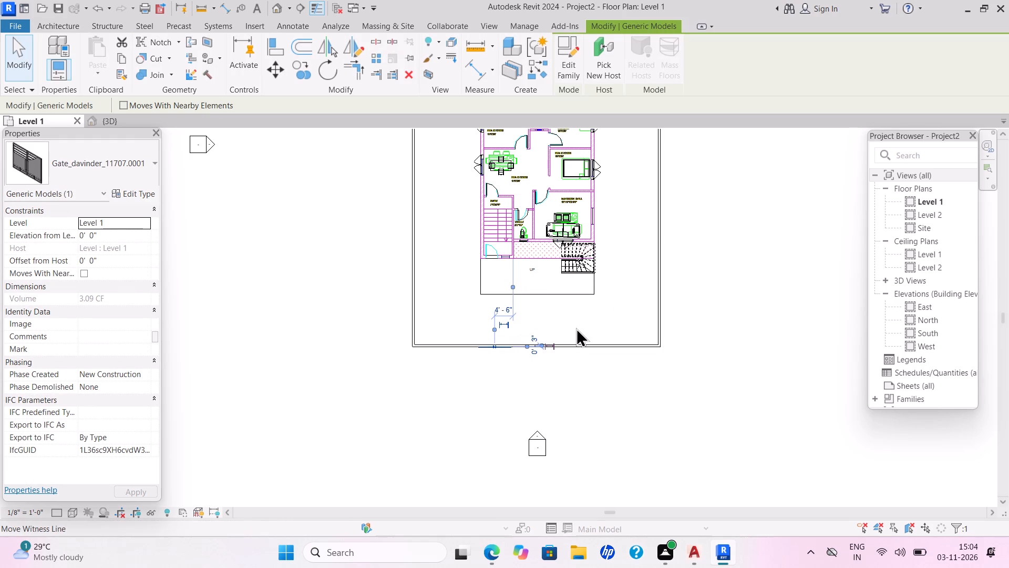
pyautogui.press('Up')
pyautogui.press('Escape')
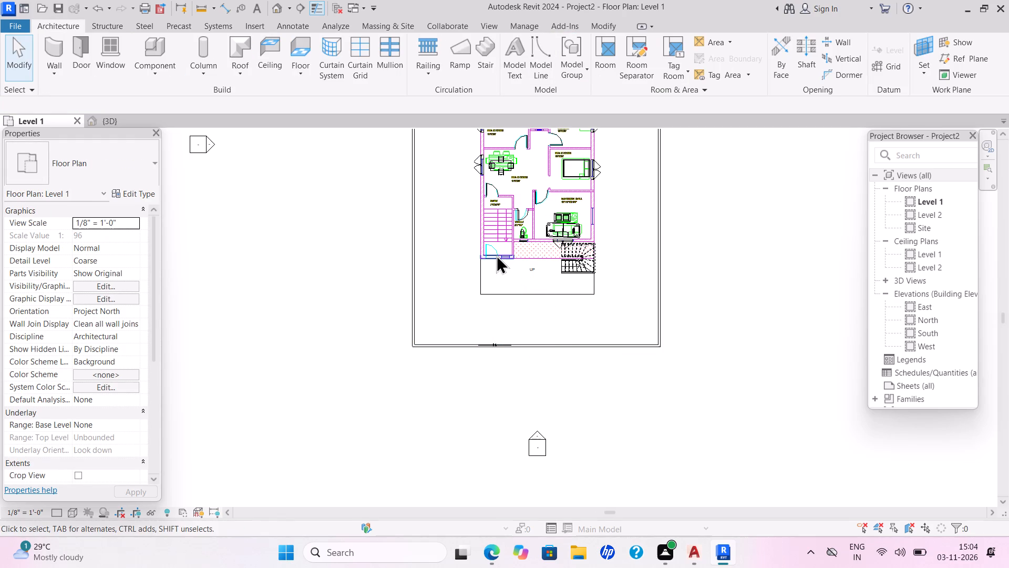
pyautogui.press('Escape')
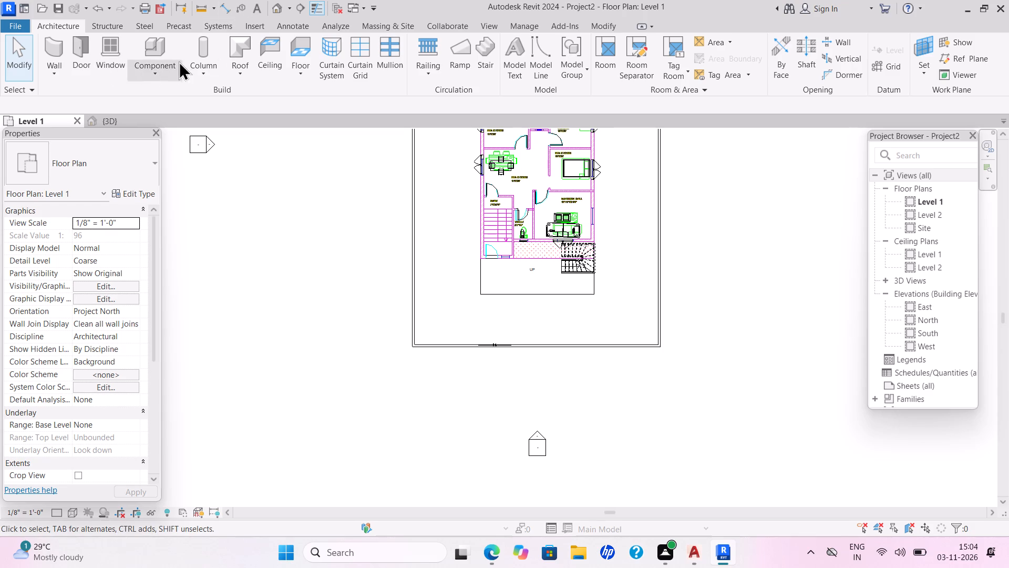
# Place a Single-Flush DOOR 3' in the stair room's south wall at the door shown on the plan.
pyautogui.click(78, 64)
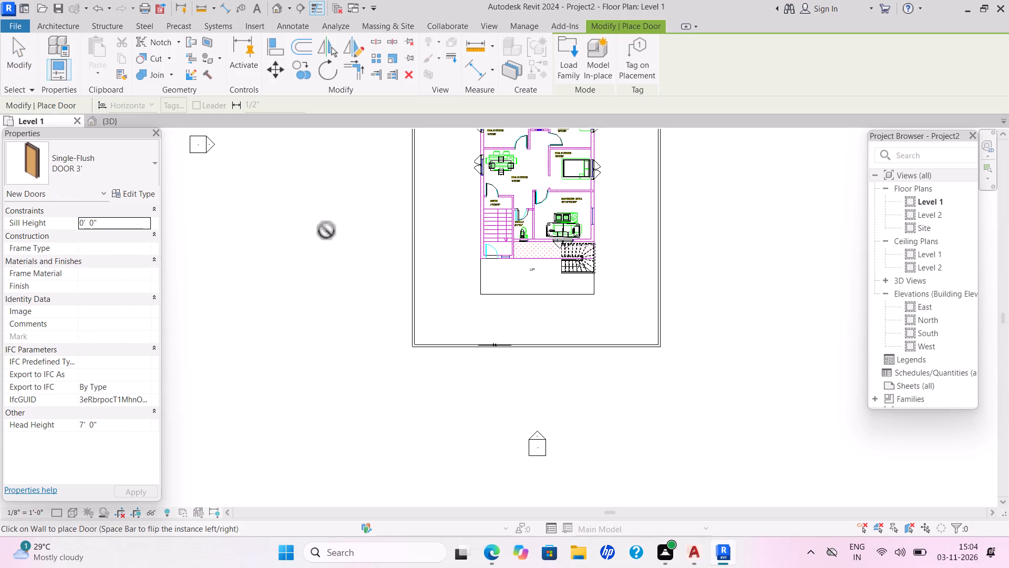
pyautogui.press('space')
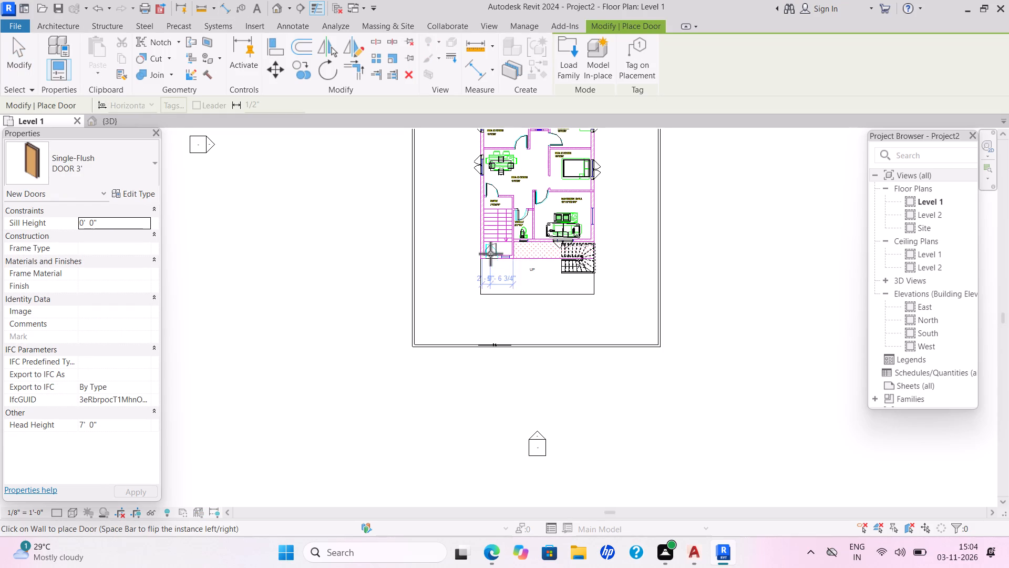
pyautogui.click(491, 251)
pyautogui.press('Escape')
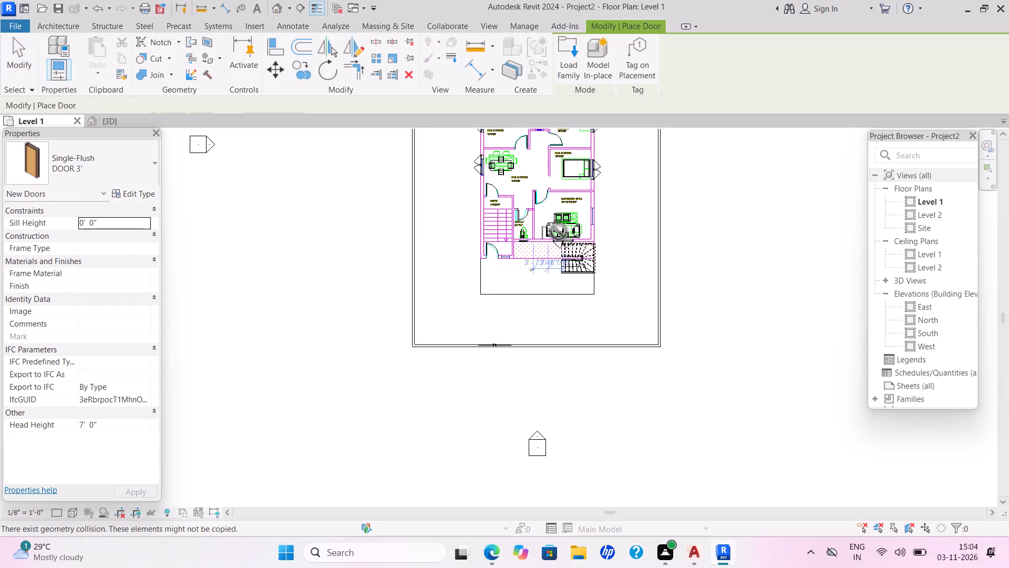
pyautogui.press('Escape')
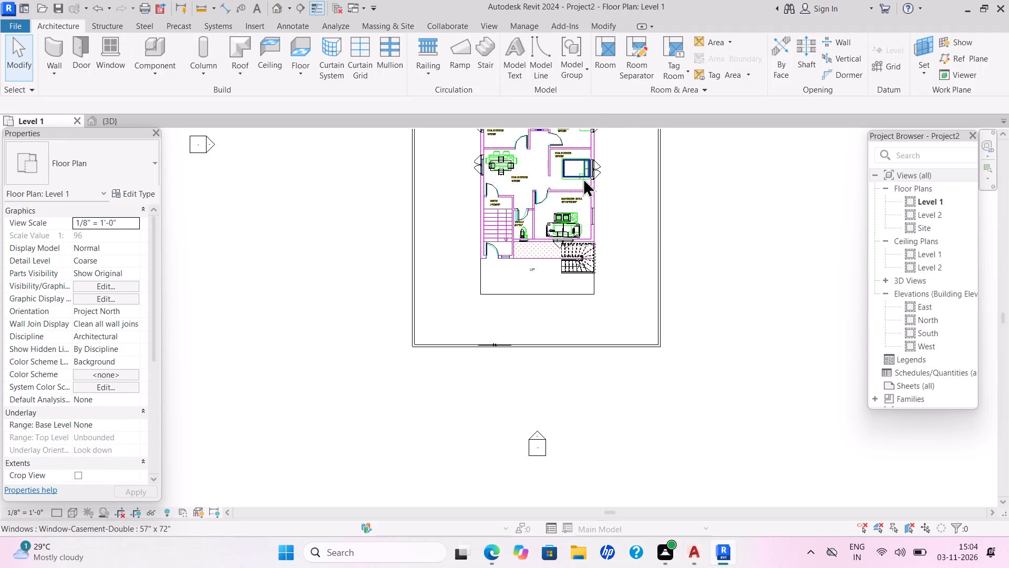
# Split the south compound wall at the middle of the gate.
pyautogui.click(601, 27)
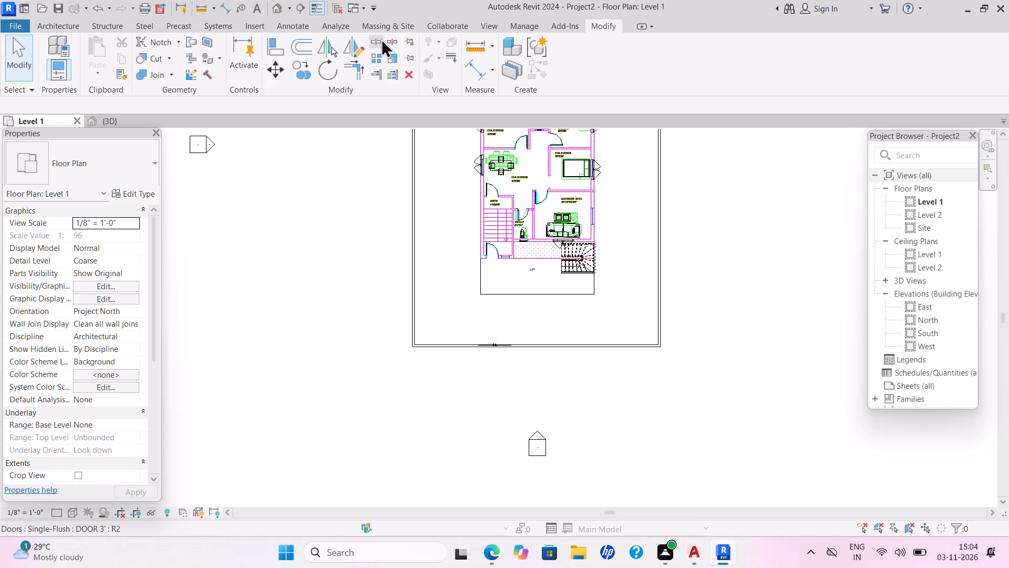
pyautogui.doubleClick(381, 38)
pyautogui.click(499, 346)
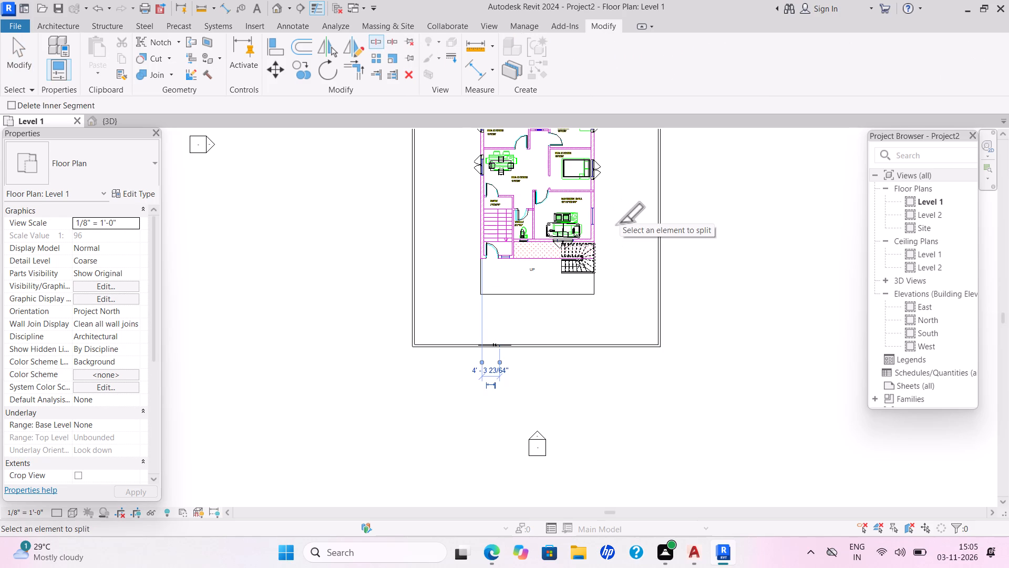
pyautogui.press('Escape')
pyautogui.press('Escape')
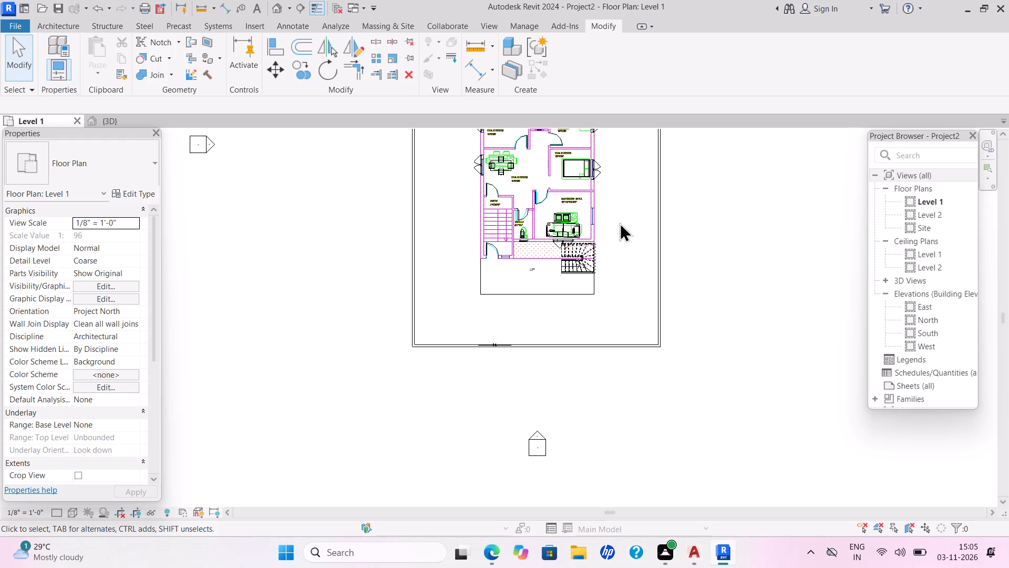
pyautogui.press('Escape')
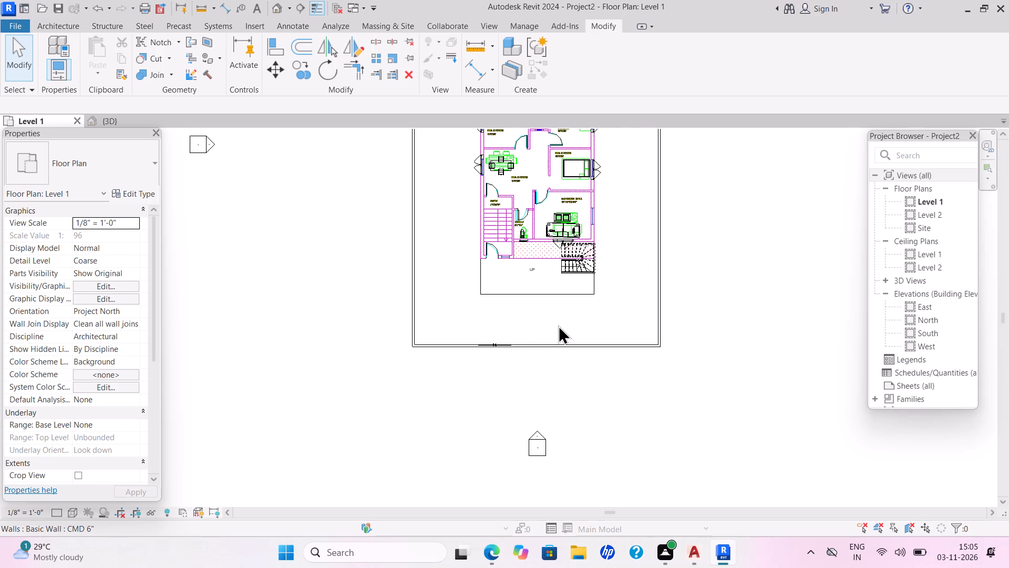
# Pull the two south compound wall segments back to the gate's east and west ends to open the gateway.
pyautogui.click(552, 348)
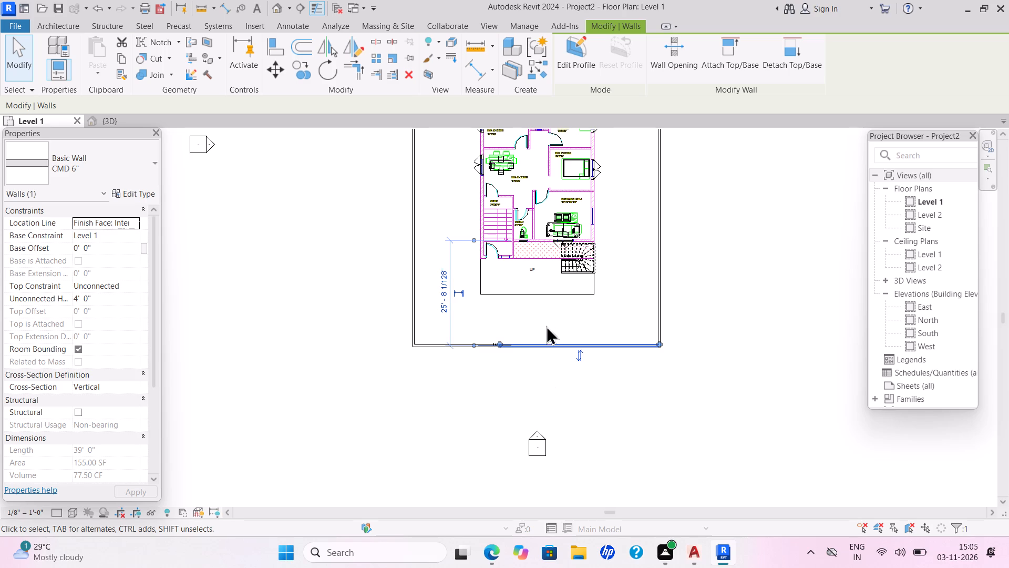
pyautogui.moveTo(501, 344); pyautogui.dragTo(516, 342)
pyautogui.click(574, 331)
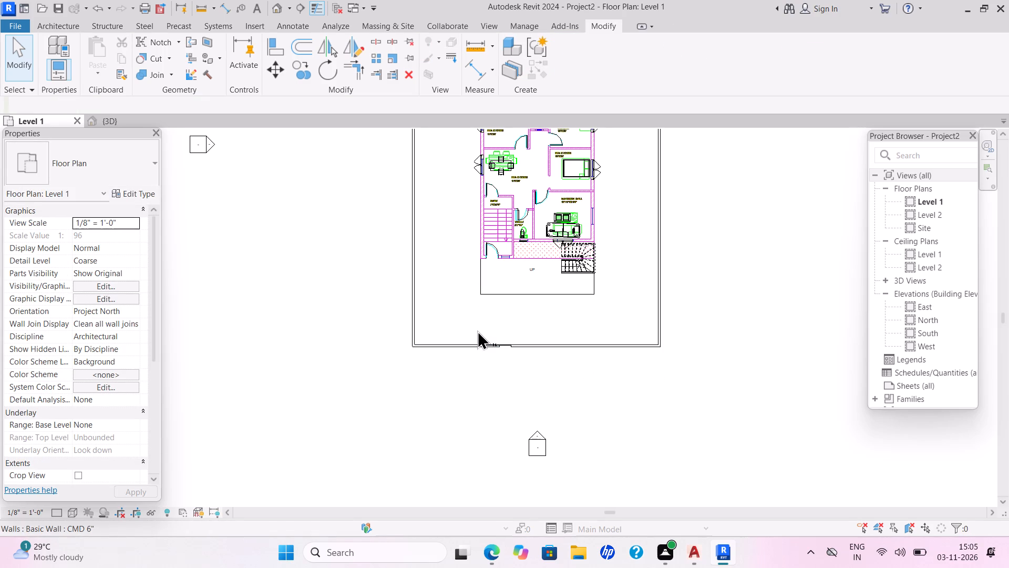
pyautogui.click(464, 346)
pyautogui.moveTo(497, 343); pyautogui.dragTo(482, 340)
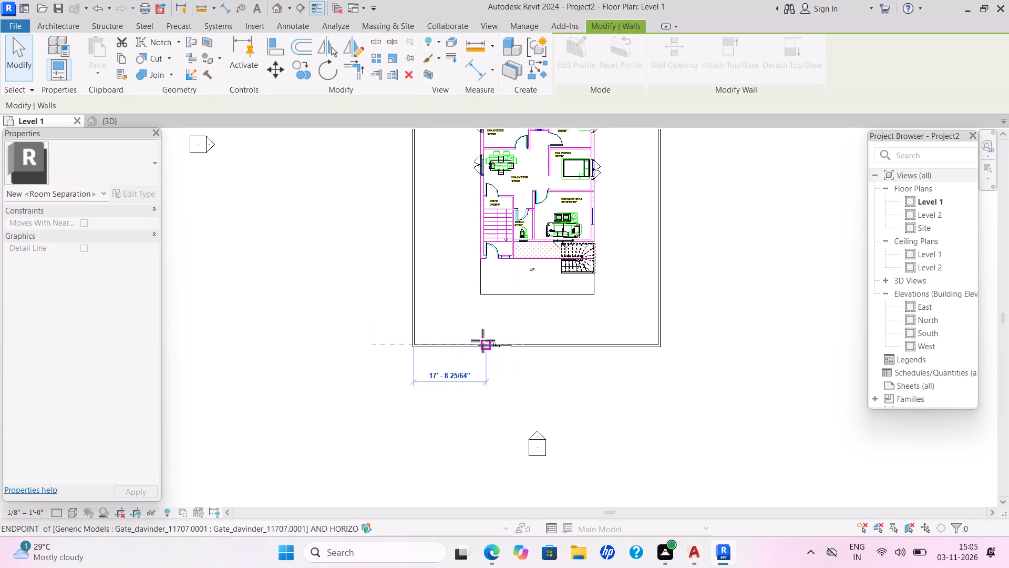
pyautogui.moveTo(482, 340); pyautogui.dragTo(480, 341)
pyautogui.click(478, 344)
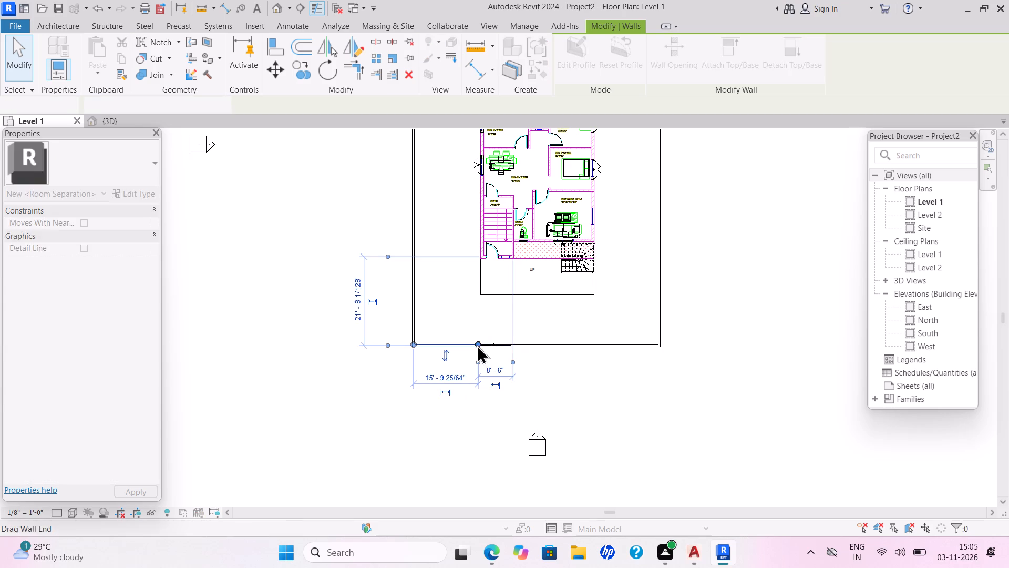
pyautogui.click(548, 317)
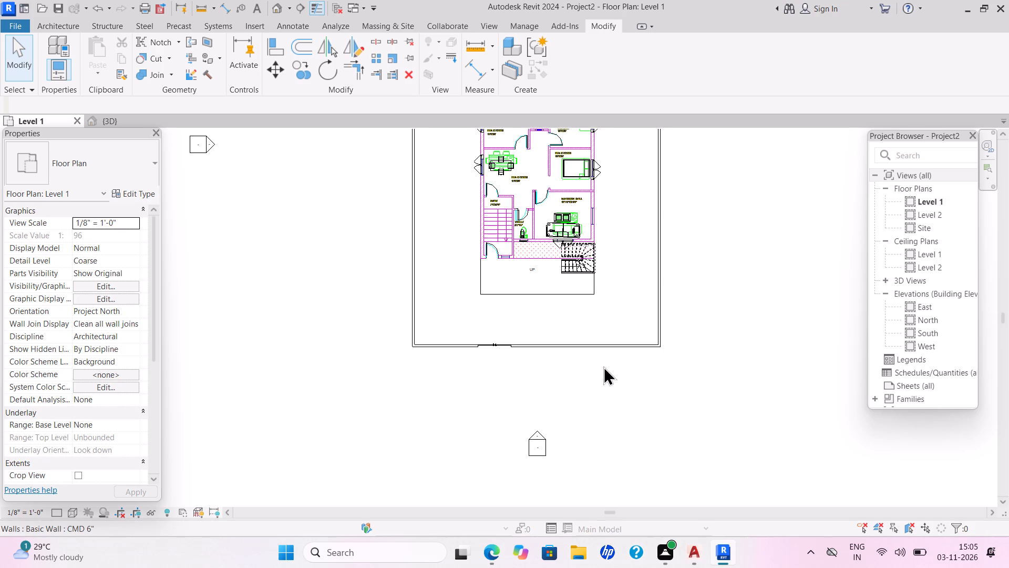
# Edit the FLOOR 6" boundary, moving its south, east and west lines out to the compound wall's outer faces.
pyautogui.click(121, 118)
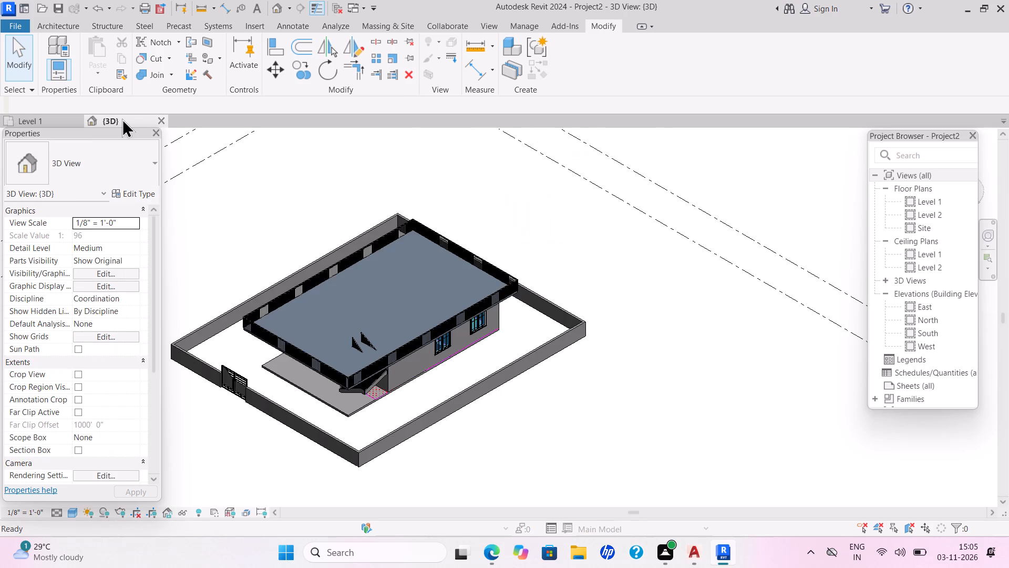
pyautogui.click(328, 408)
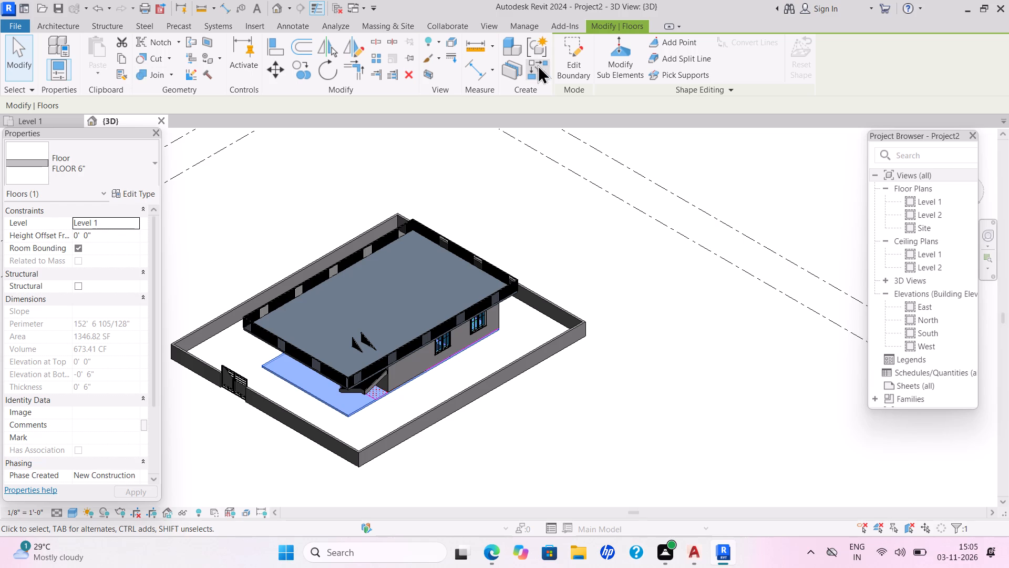
pyautogui.click(563, 64)
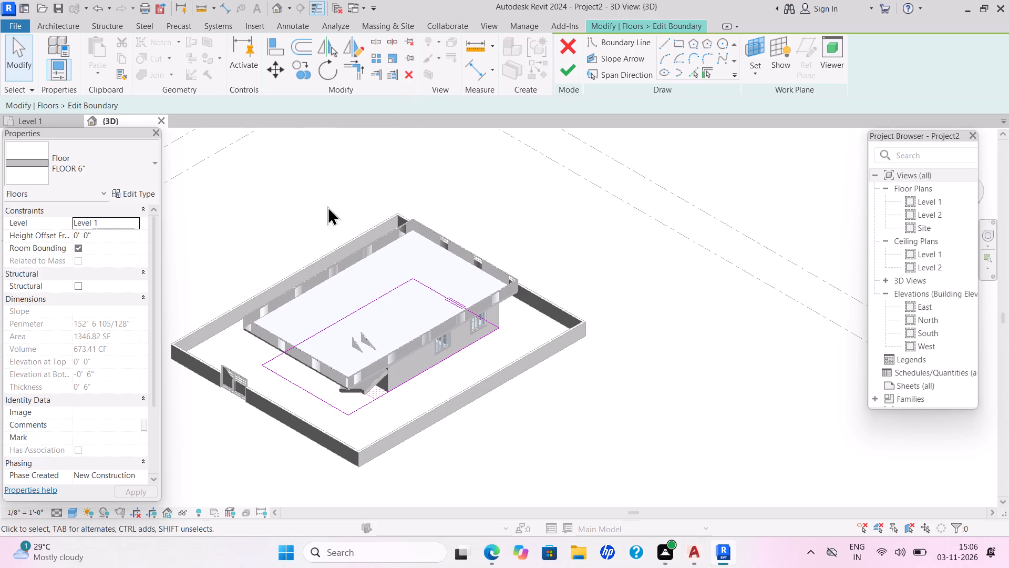
pyautogui.click(43, 114)
pyautogui.click(45, 121)
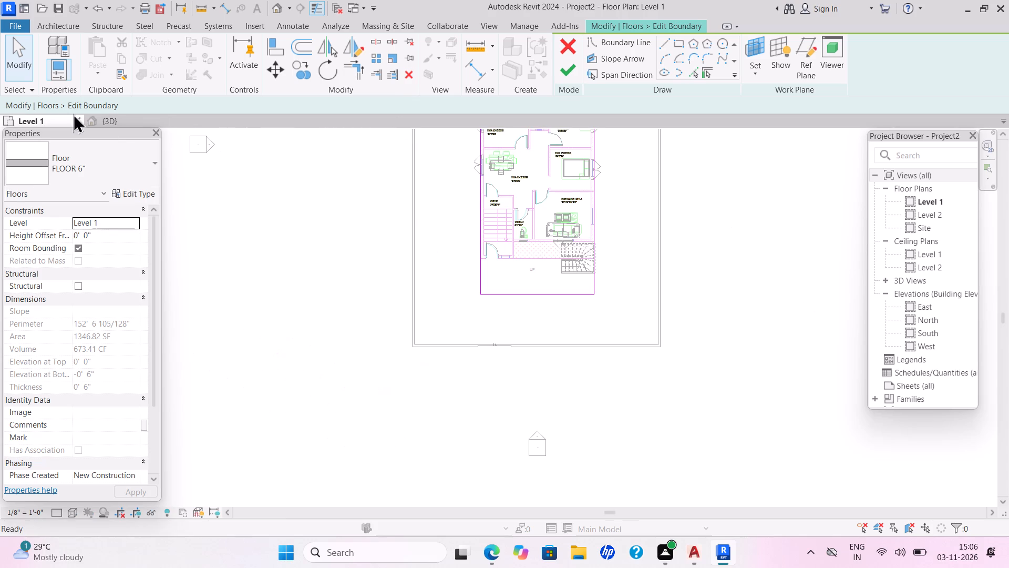
pyautogui.moveTo(552, 292); pyautogui.dragTo(555, 351)
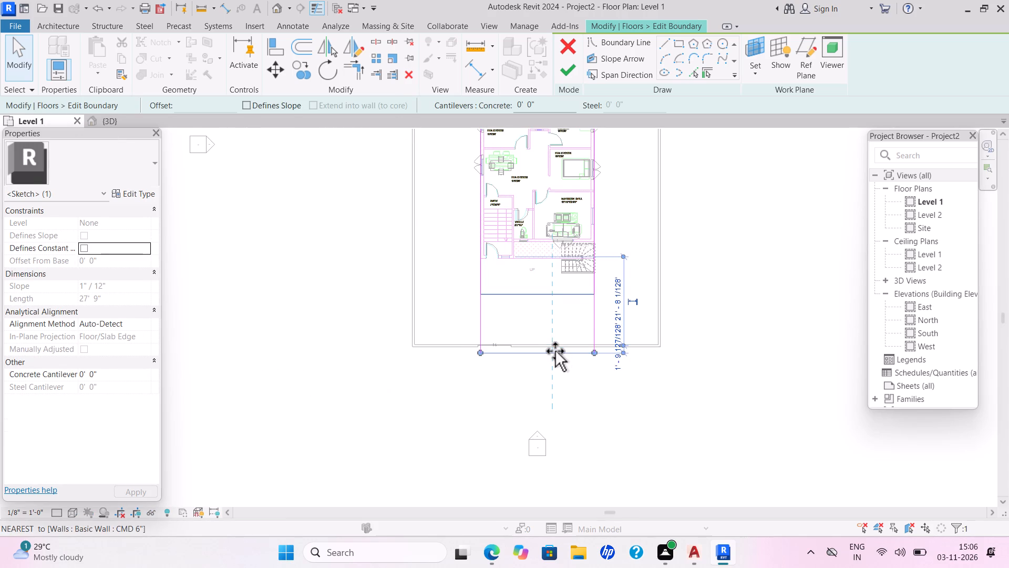
pyautogui.moveTo(555, 351); pyautogui.dragTo(561, 348)
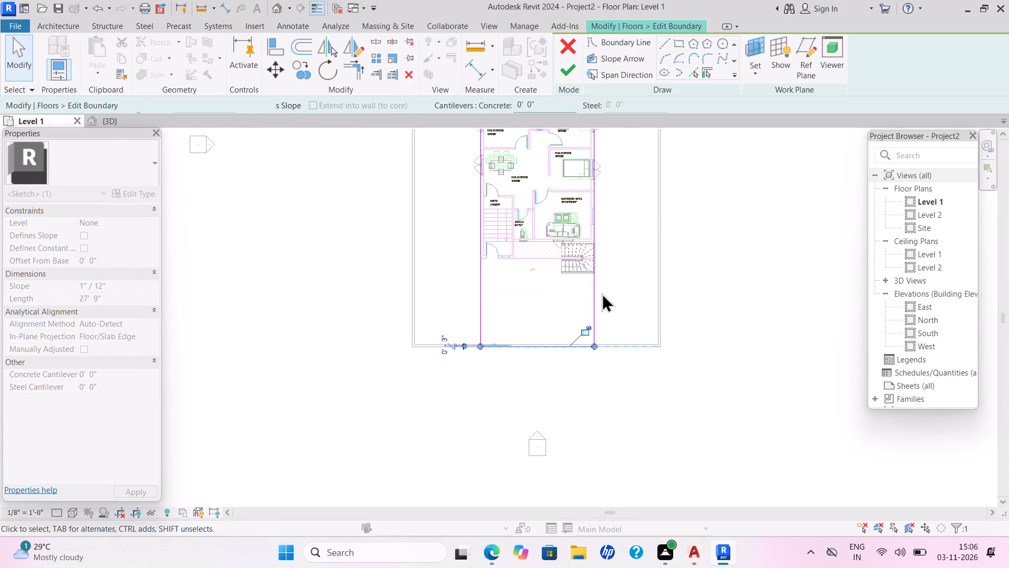
pyautogui.moveTo(598, 278); pyautogui.dragTo(670, 280)
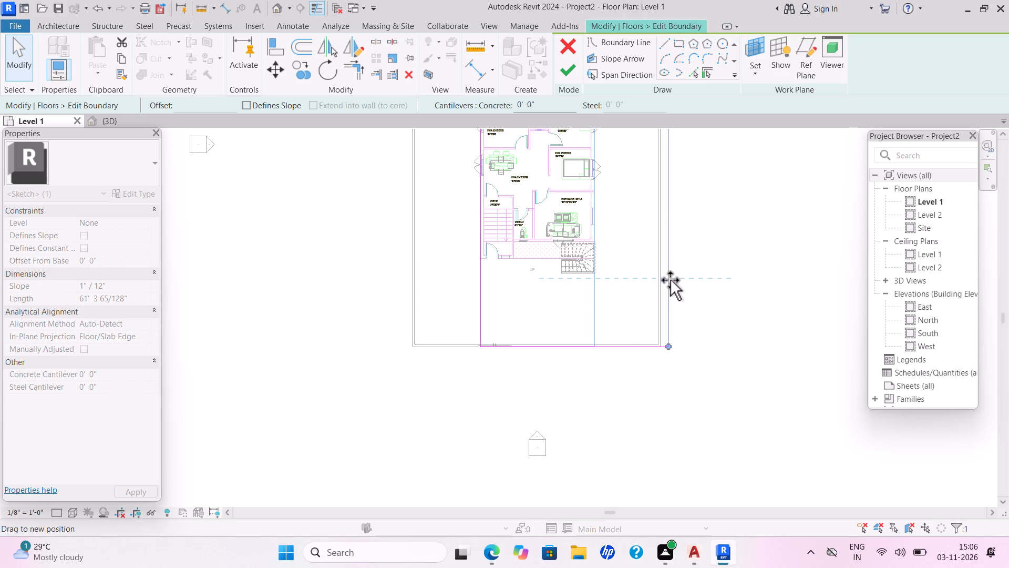
pyautogui.moveTo(670, 280); pyautogui.dragTo(669, 280)
pyautogui.moveTo(480, 277); pyautogui.dragTo(437, 285)
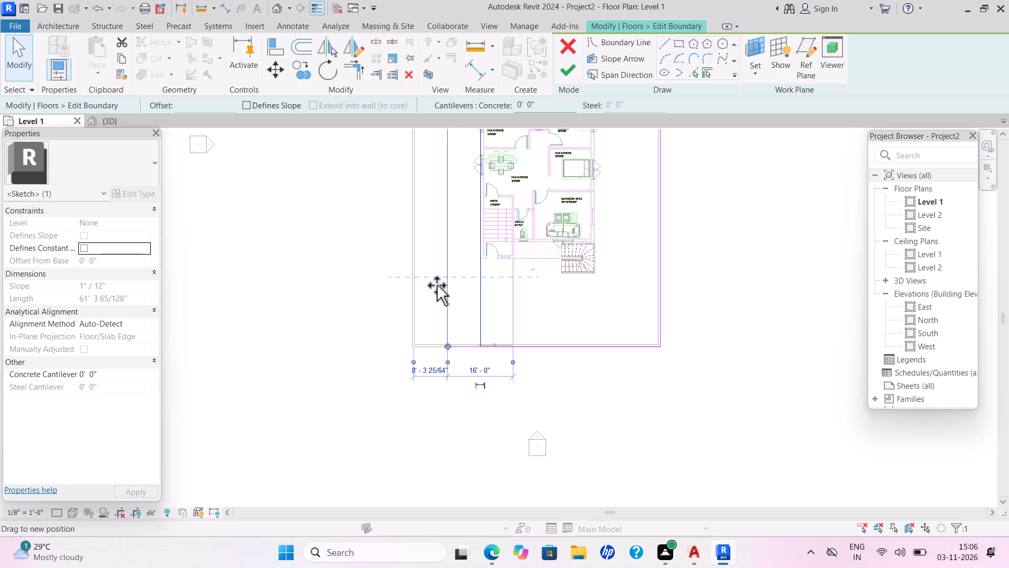
pyautogui.moveTo(437, 285); pyautogui.dragTo(408, 293)
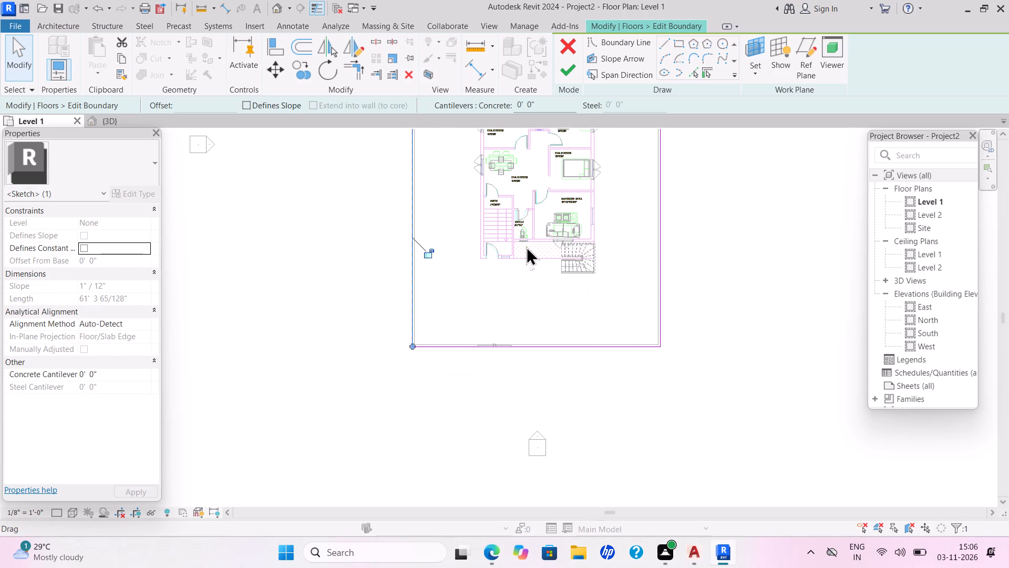
# Move the floor's north boundary line out to the north compound wall's outer face and finish the boundary edit.
pyautogui.moveTo(473, 295); pyautogui.dragTo(457, 348, button='middle')
pyautogui.scroll(-1, 465, 325)
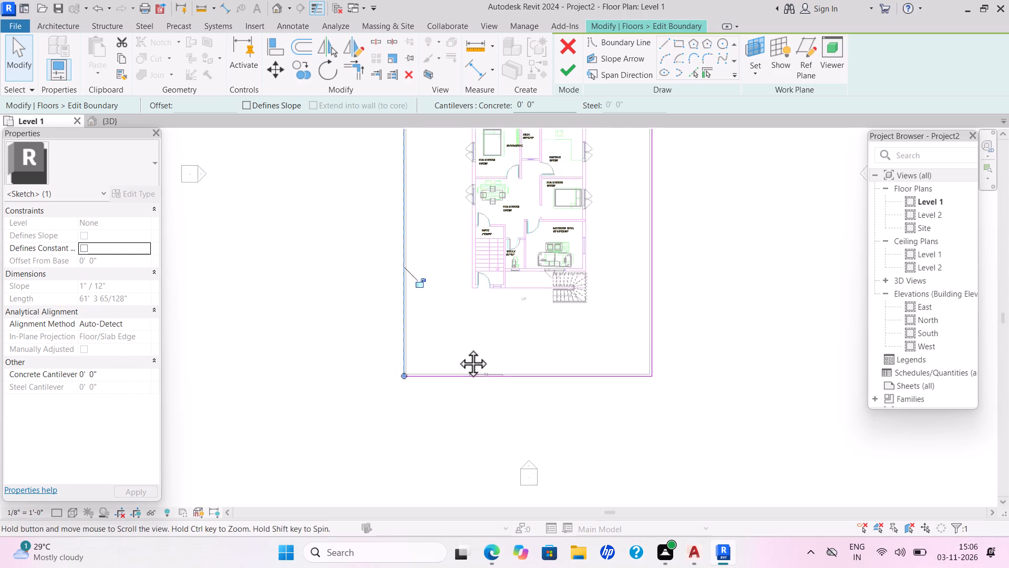
pyautogui.moveTo(457, 348); pyautogui.dragTo(447, 360, button='middle')
pyautogui.scroll(2, 451, 356)
pyautogui.scroll(-1, 542, 276)
pyautogui.scroll(1, 543, 282)
pyautogui.moveTo(543, 290); pyautogui.dragTo(474, 383, button='middle')
pyautogui.moveTo(564, 218); pyautogui.dragTo(558, 183)
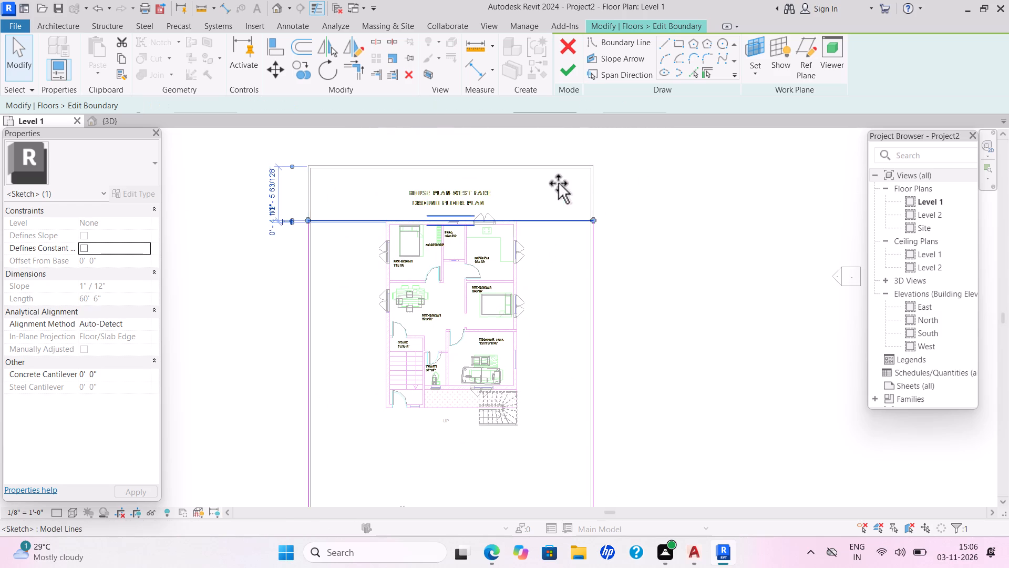
pyautogui.moveTo(558, 183); pyautogui.dragTo(576, 160)
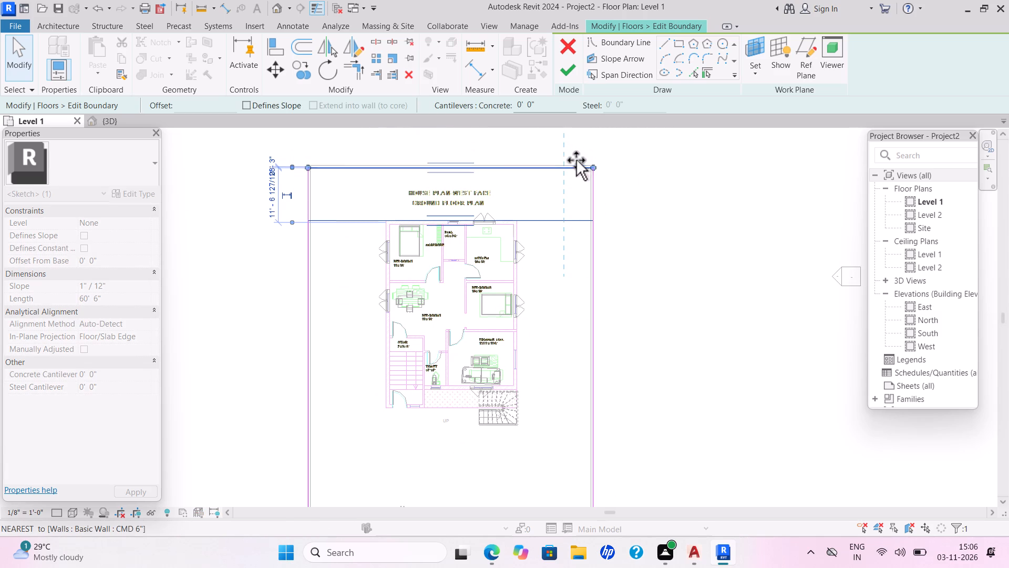
pyautogui.moveTo(576, 160); pyautogui.dragTo(582, 158)
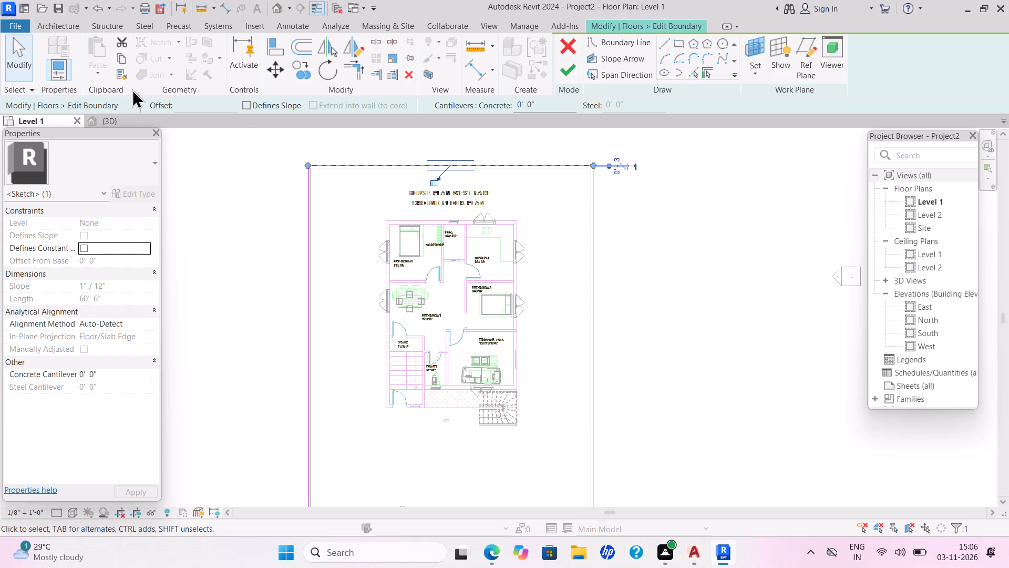
pyautogui.click(123, 119)
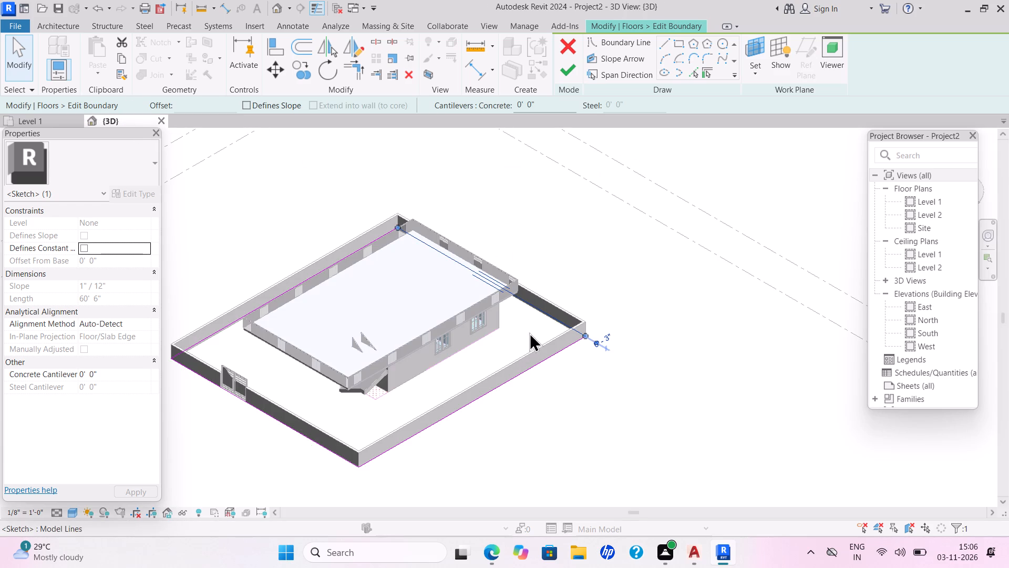
pyautogui.click(563, 75)
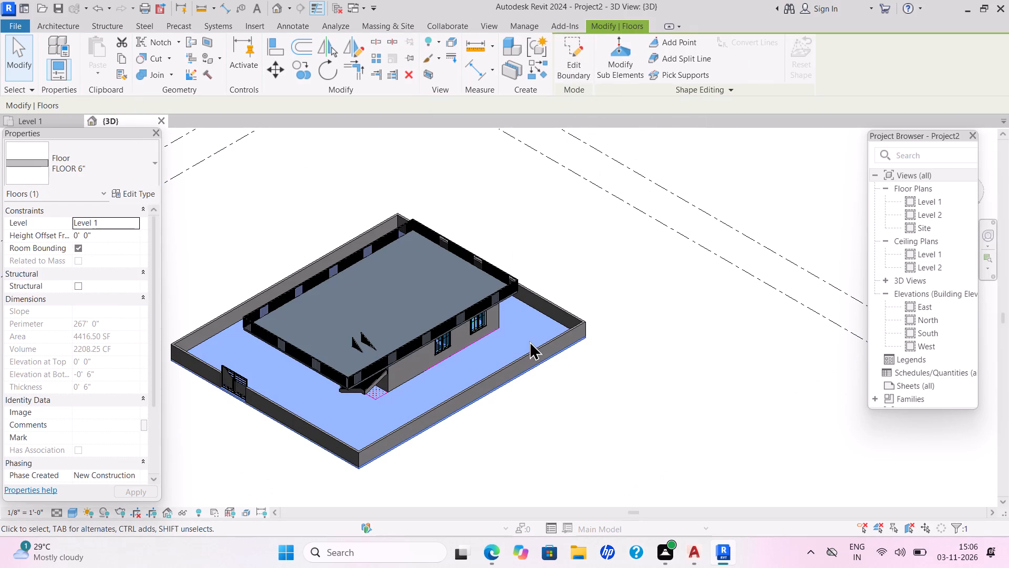
pyautogui.click(528, 340)
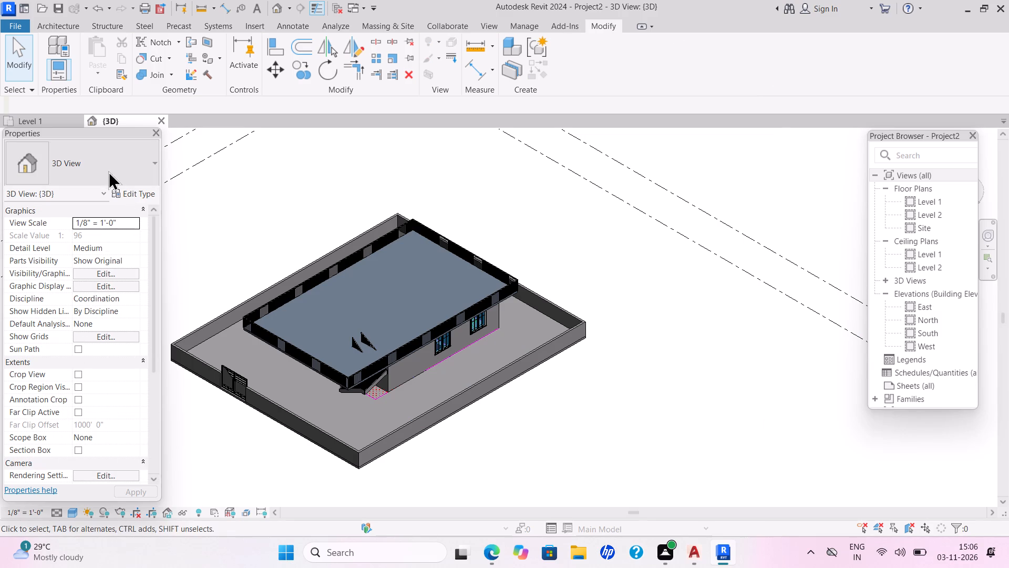
# Return to the Level 1 floor plan.
pyautogui.click(44, 119)
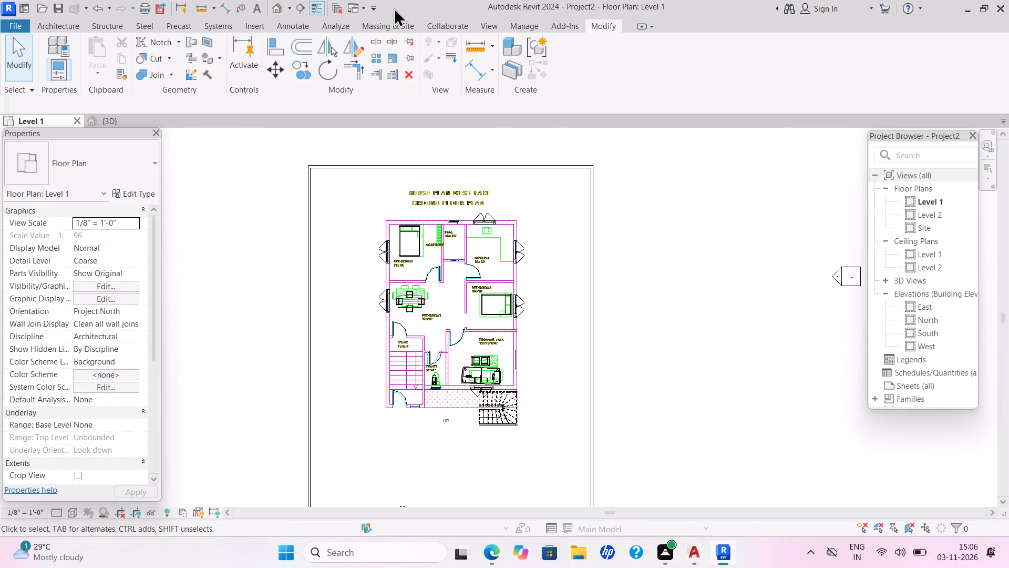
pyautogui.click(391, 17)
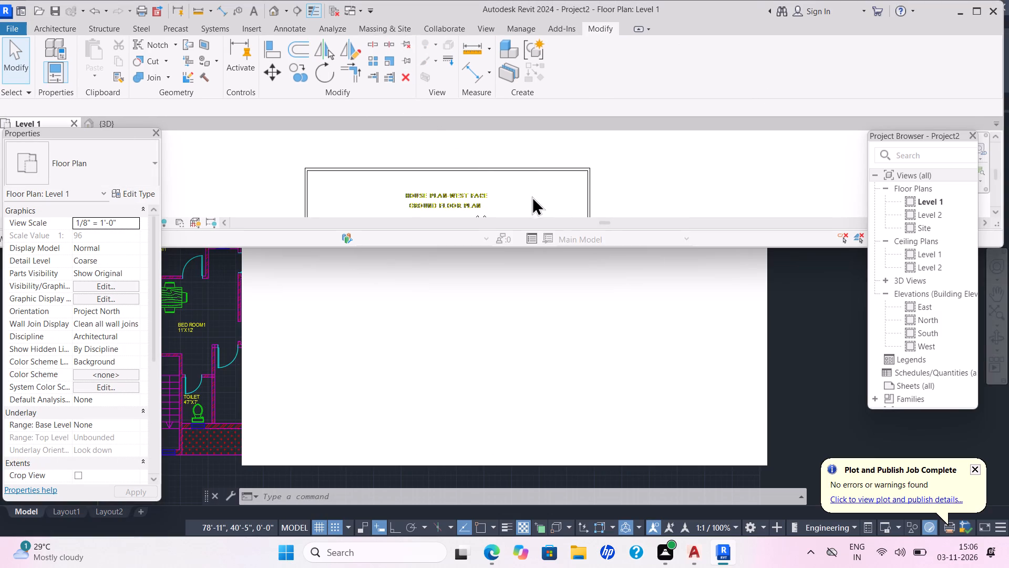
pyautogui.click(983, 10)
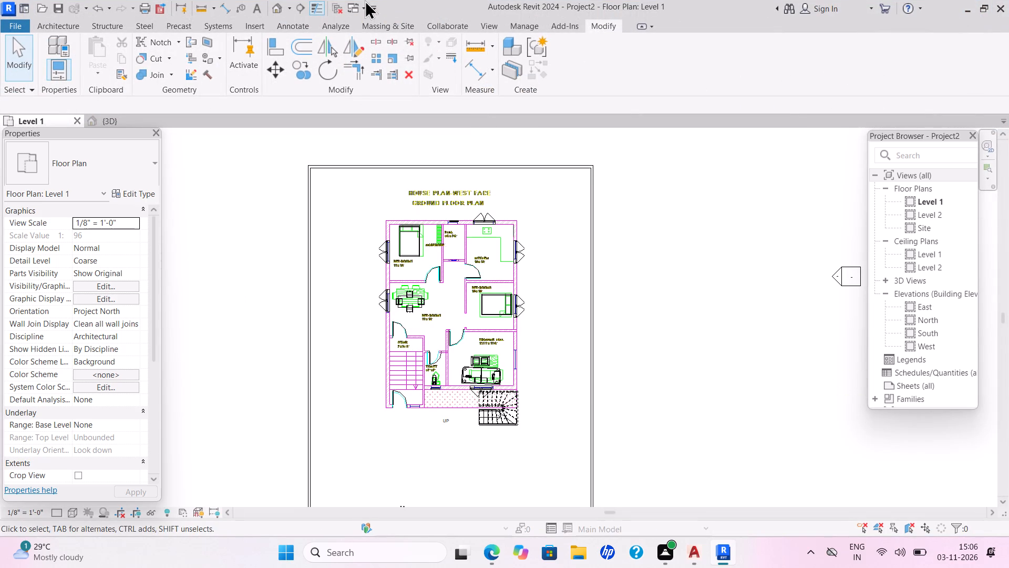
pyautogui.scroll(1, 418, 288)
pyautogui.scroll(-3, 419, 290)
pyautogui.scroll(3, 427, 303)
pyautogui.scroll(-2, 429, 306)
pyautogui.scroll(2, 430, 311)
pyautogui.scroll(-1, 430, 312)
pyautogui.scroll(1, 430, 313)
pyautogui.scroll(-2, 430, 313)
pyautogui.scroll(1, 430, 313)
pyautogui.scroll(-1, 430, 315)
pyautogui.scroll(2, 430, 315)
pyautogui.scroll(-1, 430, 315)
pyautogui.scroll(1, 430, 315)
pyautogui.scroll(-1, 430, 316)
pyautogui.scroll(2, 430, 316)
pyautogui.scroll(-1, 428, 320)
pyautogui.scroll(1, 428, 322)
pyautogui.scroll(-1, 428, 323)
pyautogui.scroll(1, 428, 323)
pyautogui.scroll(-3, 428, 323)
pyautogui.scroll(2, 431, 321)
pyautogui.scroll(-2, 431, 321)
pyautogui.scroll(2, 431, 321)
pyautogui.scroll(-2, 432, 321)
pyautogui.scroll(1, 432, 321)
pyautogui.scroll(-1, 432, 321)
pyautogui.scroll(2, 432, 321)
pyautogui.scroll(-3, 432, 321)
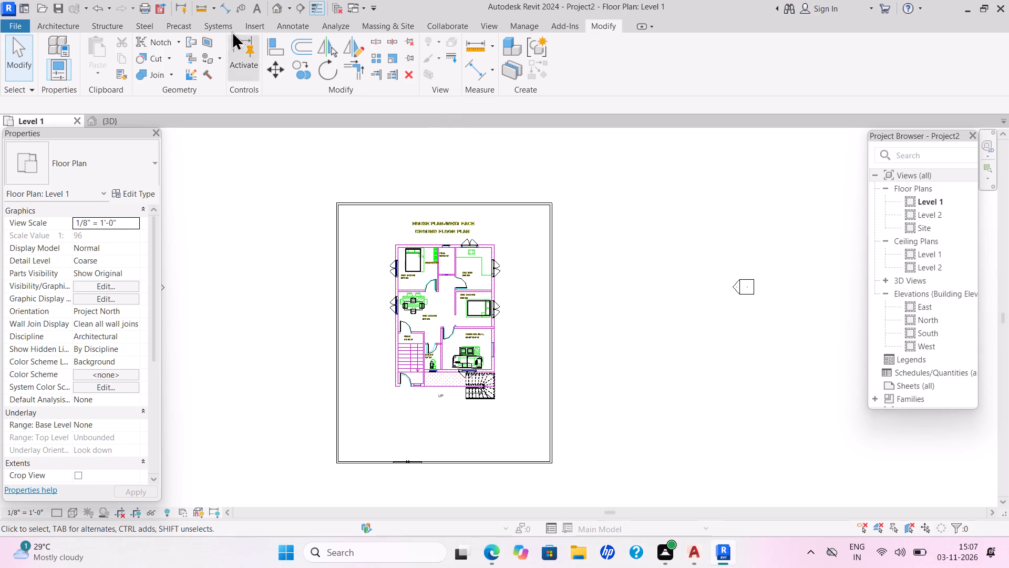
# Create a Grassland - 16" toposolid on Level 1 at -6" height offset from a rectangle about 103' wide surrounding the compound wall.
pyautogui.click(405, 28)
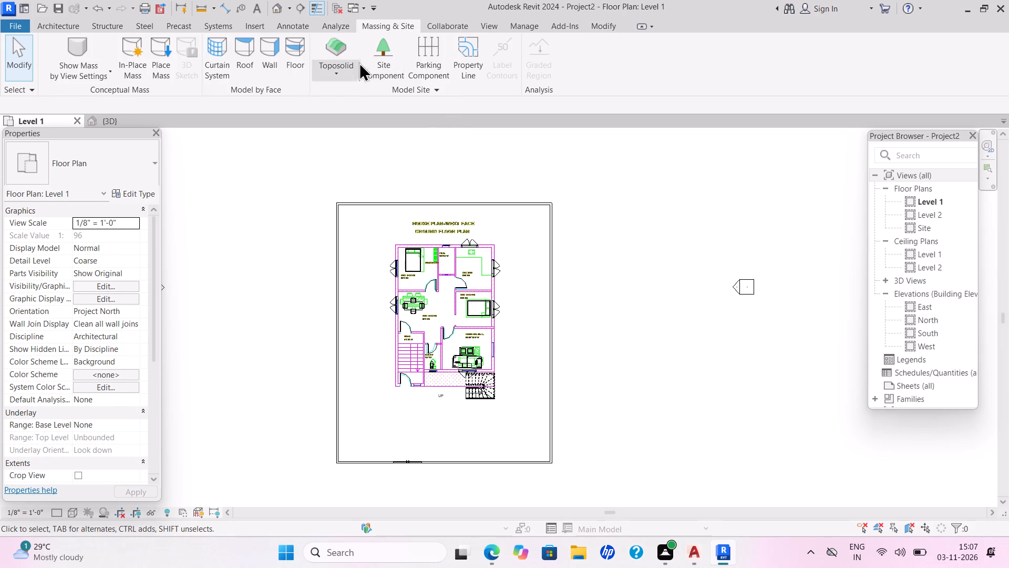
pyautogui.click(346, 77)
pyautogui.click(349, 91)
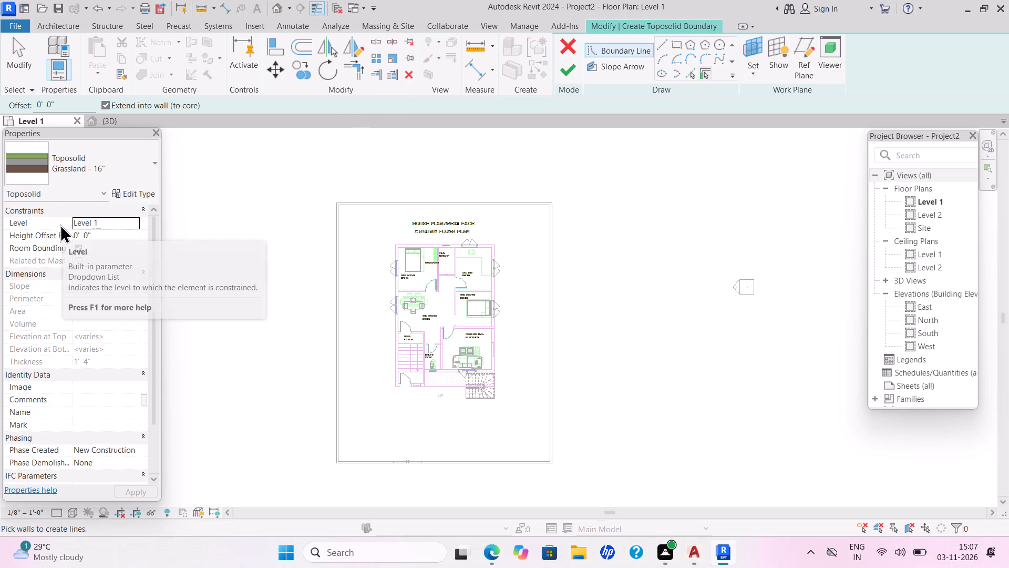
pyautogui.moveTo(106, 237); pyautogui.dragTo(98, 246)
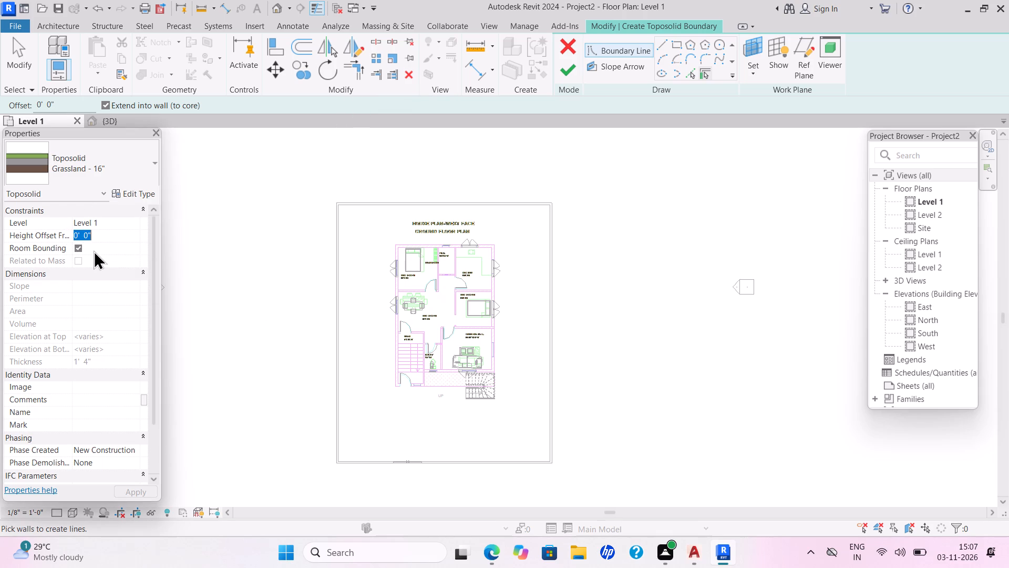
pyautogui.press('\\')
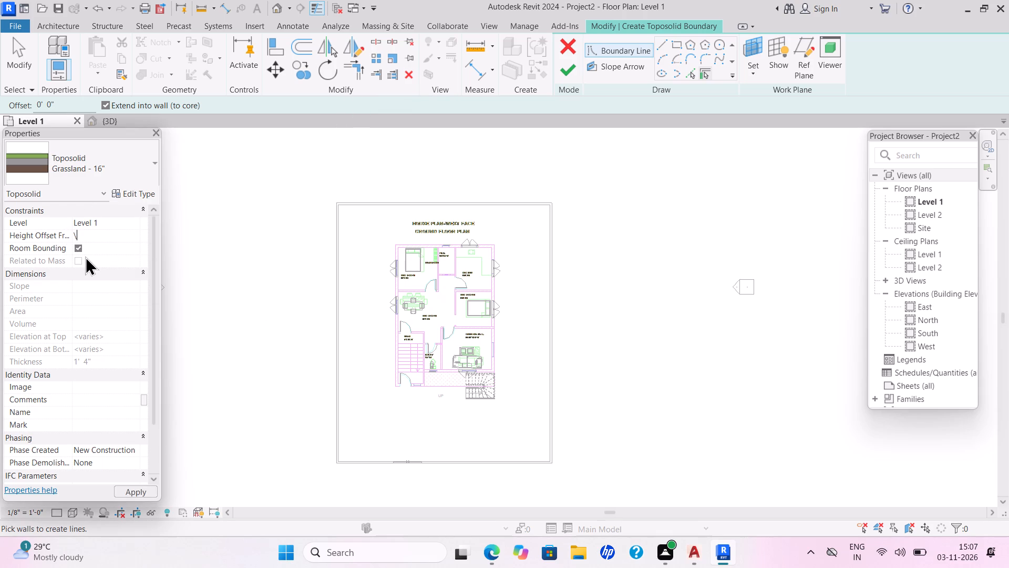
pyautogui.press('BackSpace')
pyautogui.write('-6"')
pyautogui.press('Return')
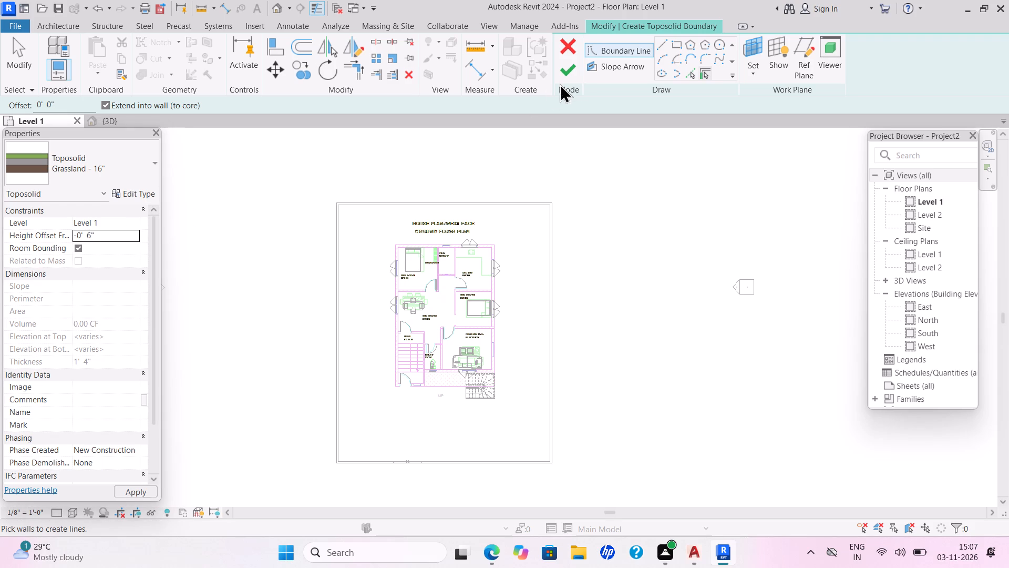
pyautogui.moveTo(674, 45); pyautogui.dragTo(675, 50)
pyautogui.click(675, 50)
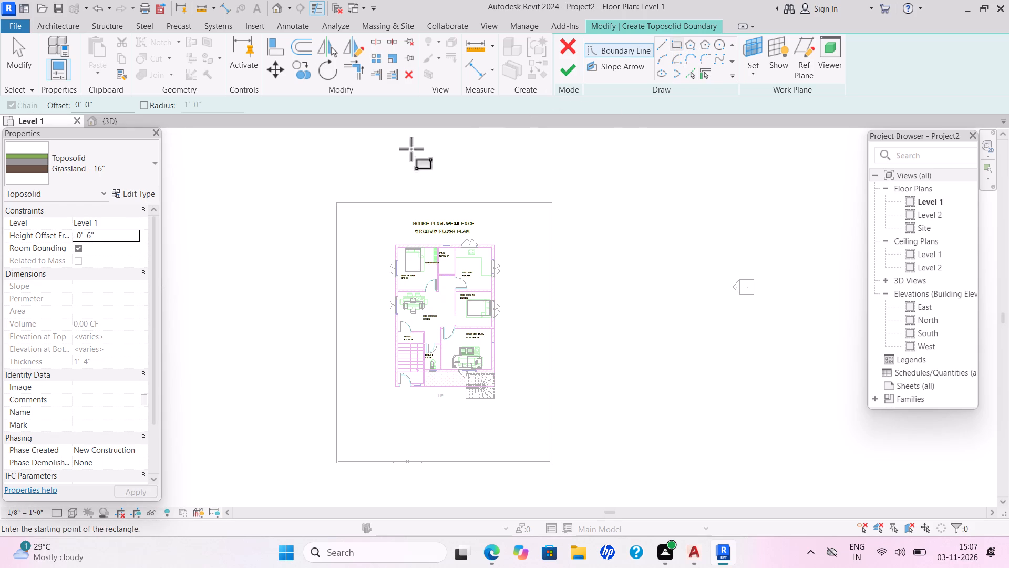
pyautogui.moveTo(261, 146); pyautogui.dragTo(288, 154)
pyautogui.moveTo(577, 435); pyautogui.dragTo(559, 371, button='middle')
pyautogui.scroll(-1, 559, 371)
pyautogui.scroll(1, 559, 370)
pyautogui.click(610, 477)
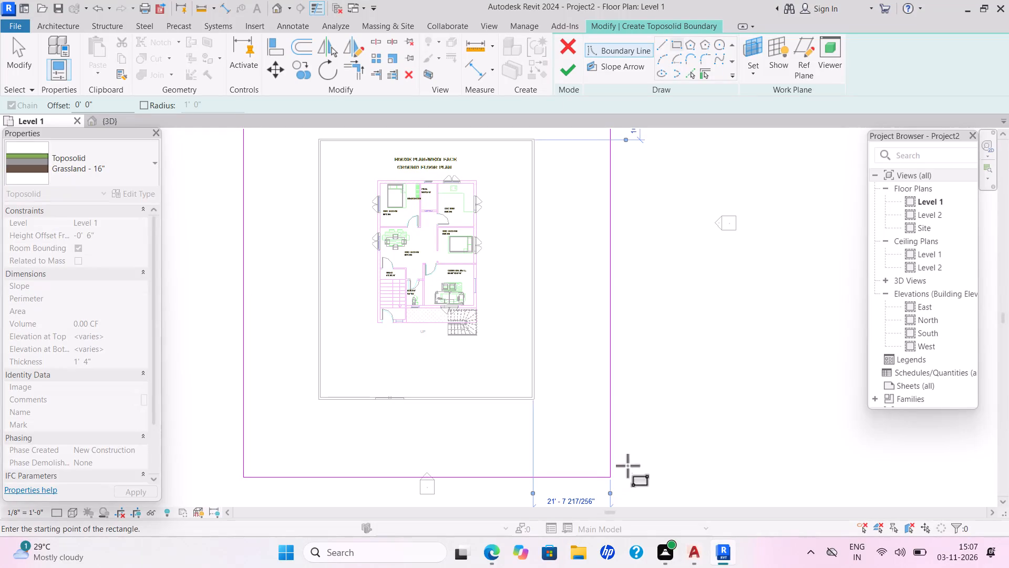
pyautogui.click(571, 68)
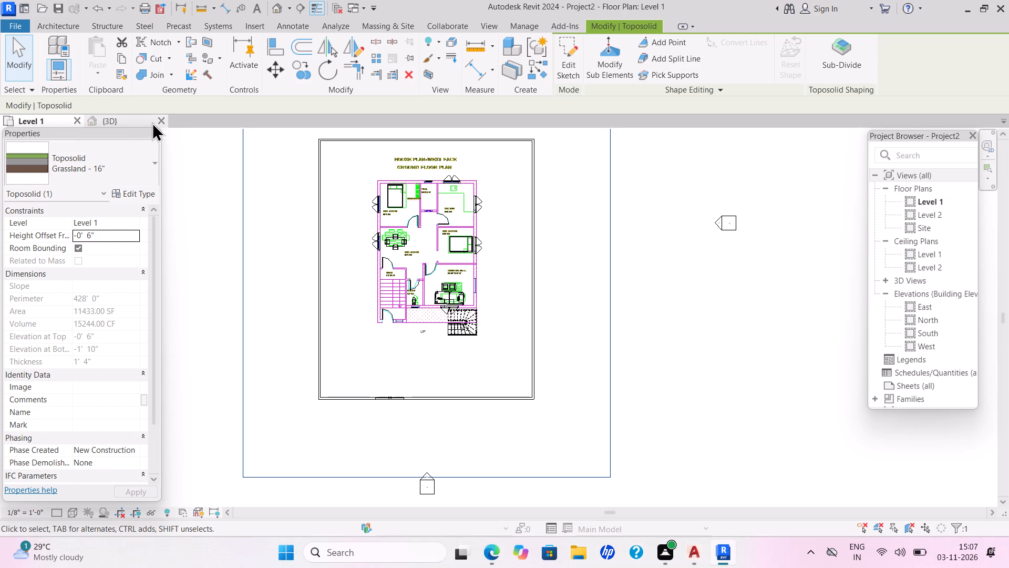
# Bring up the 3D view with the whole site in frame and set its visual style to show material textures.
pyautogui.click(127, 117)
pyautogui.click(614, 293)
pyautogui.click(616, 360)
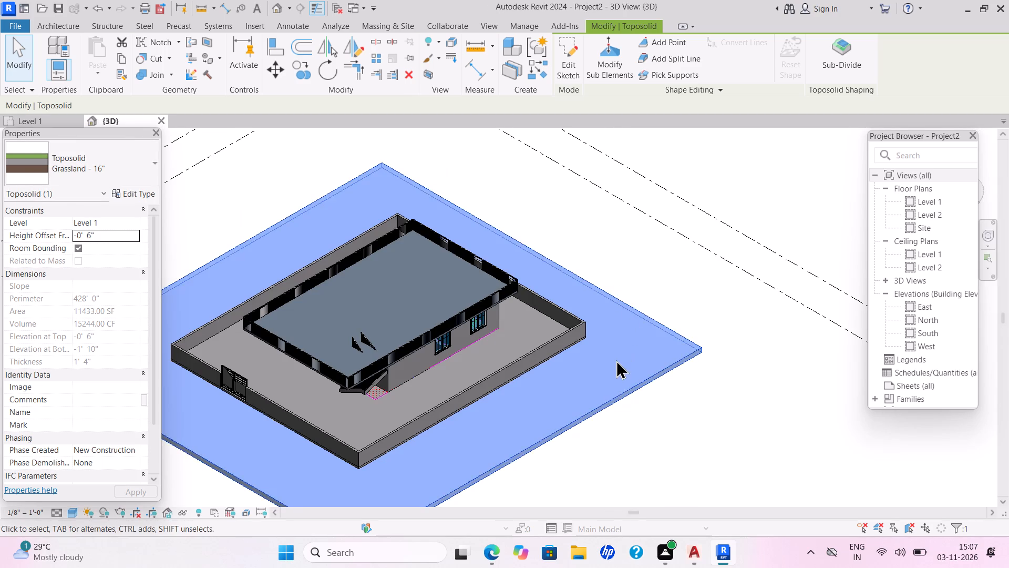
pyautogui.scroll(-5, 673, 340)
pyautogui.moveTo(673, 340); pyautogui.dragTo(719, 288, button='middle')
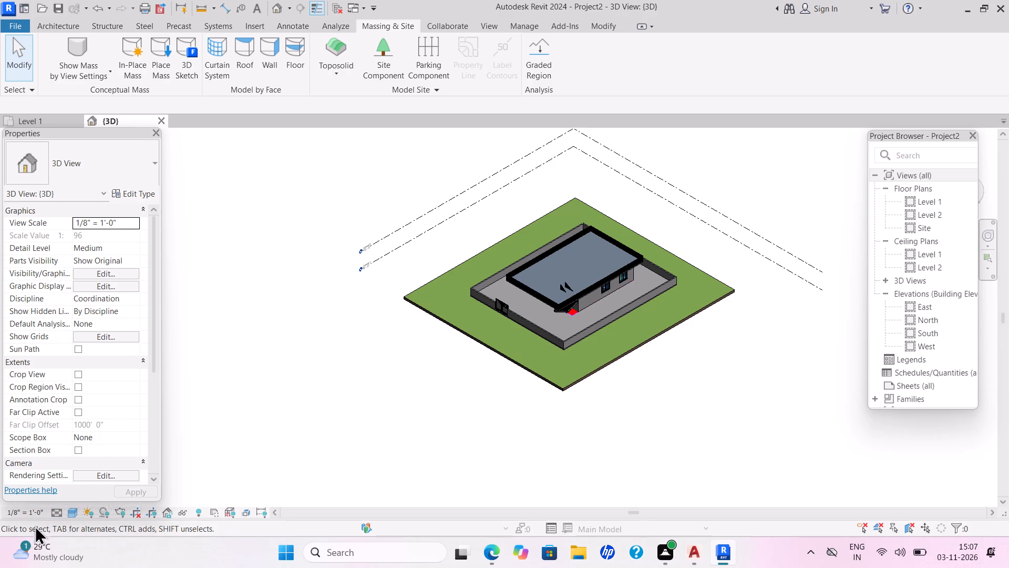
pyautogui.click(77, 514)
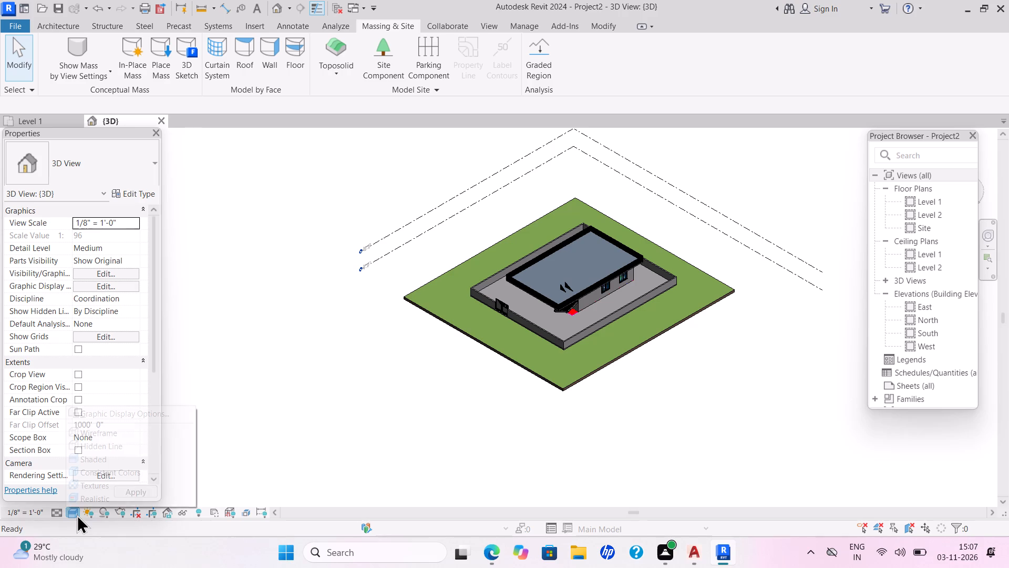
pyautogui.click(117, 492)
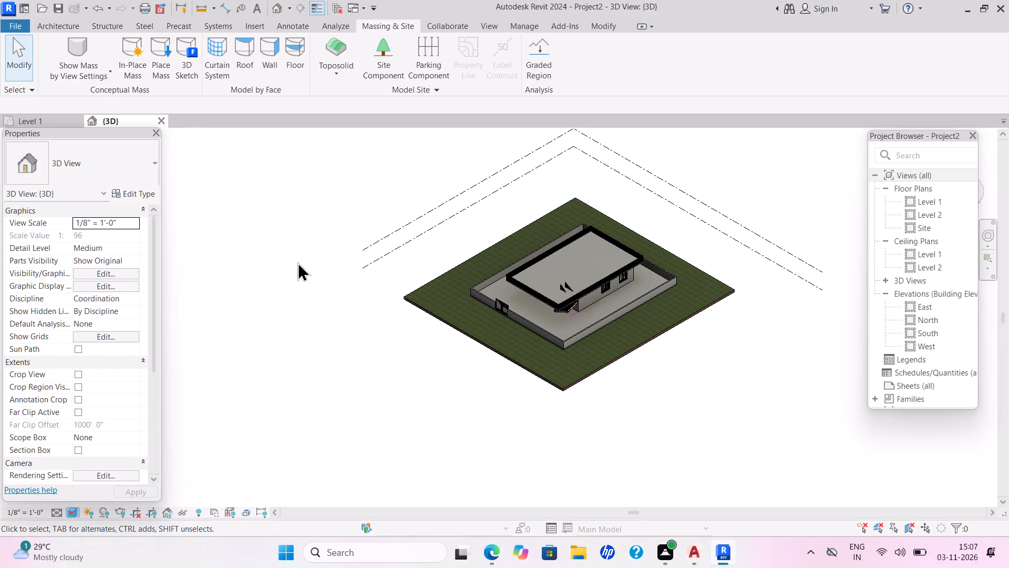
# On Level 1, start a Grassland - 16" toposolid at 0' offset with a 103' by about 17'-5" rectangle along the site's south edge.
pyautogui.moveTo(44, 118); pyautogui.dragTo(44, 123)
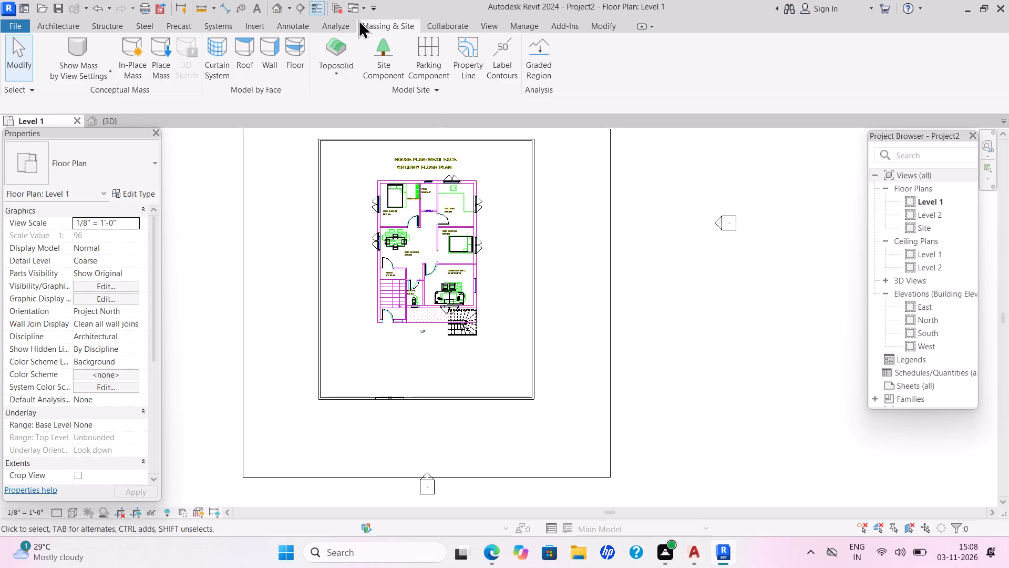
pyautogui.click(67, 26)
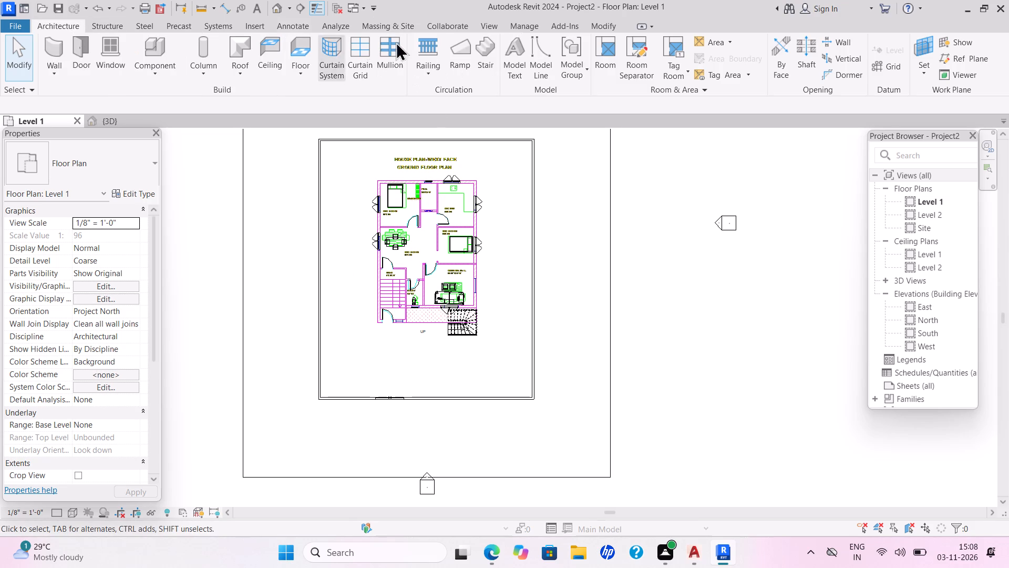
pyautogui.click(373, 26)
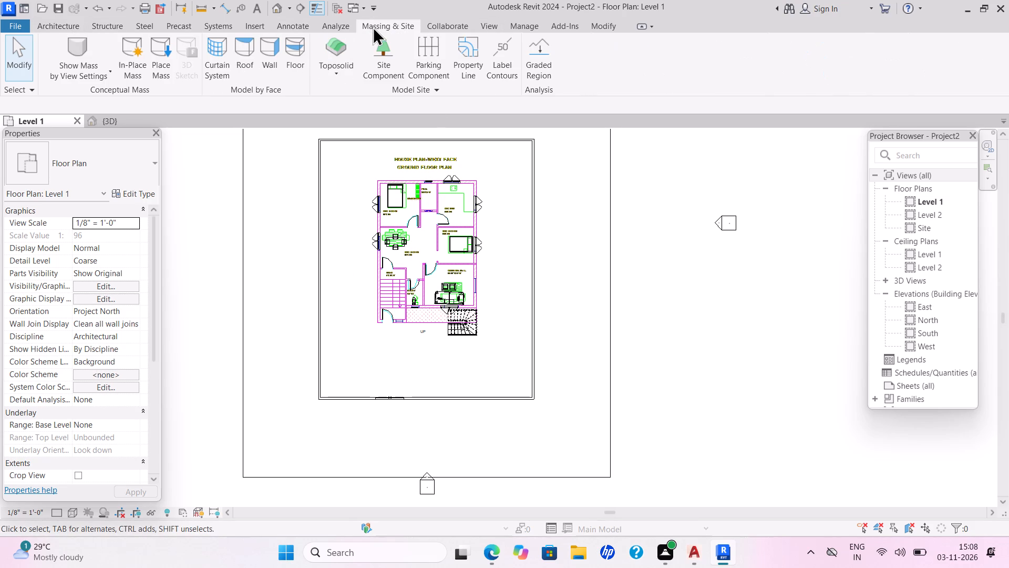
pyautogui.click(336, 85)
pyautogui.click(338, 77)
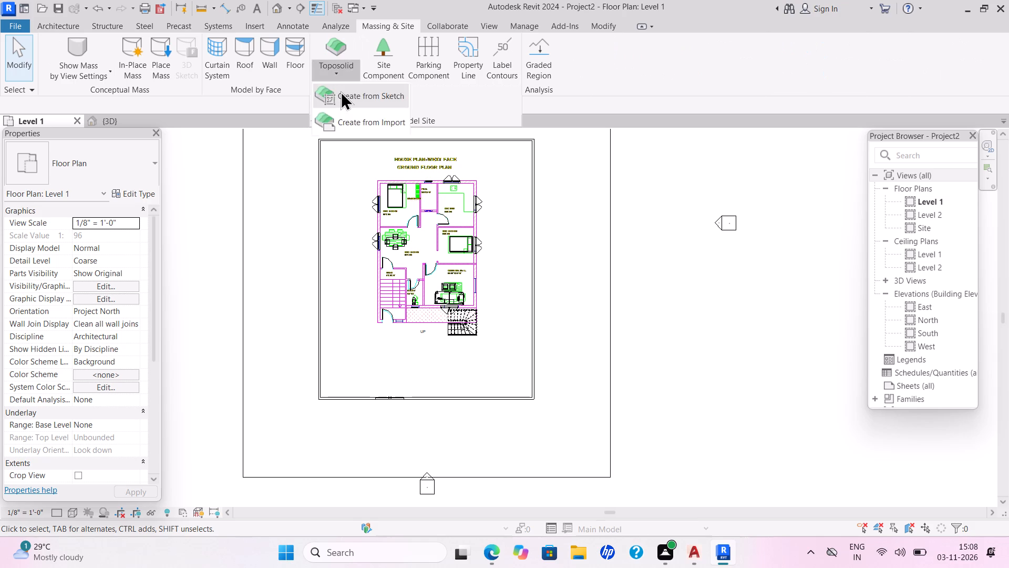
pyautogui.click(341, 91)
pyautogui.moveTo(107, 234); pyautogui.dragTo(101, 240)
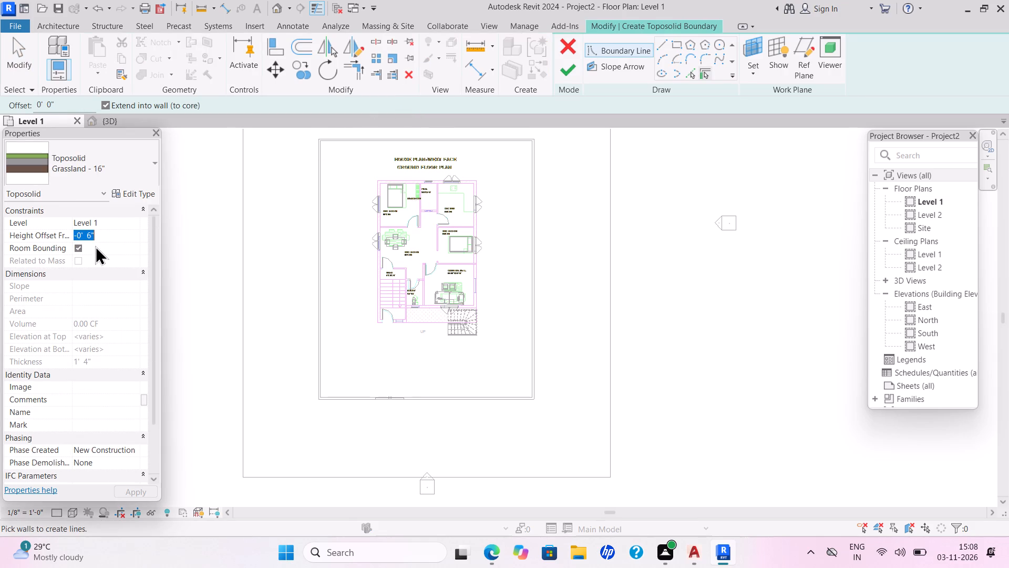
pyautogui.press('BackSpace')
pyautogui.press('0')
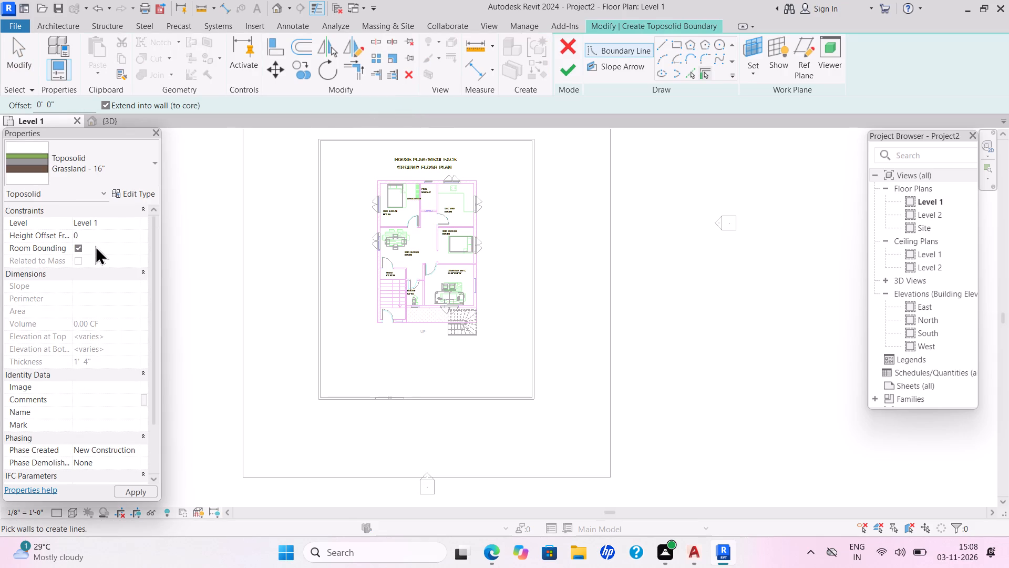
pyautogui.press("'")
pyautogui.press('Return')
pyautogui.click(673, 43)
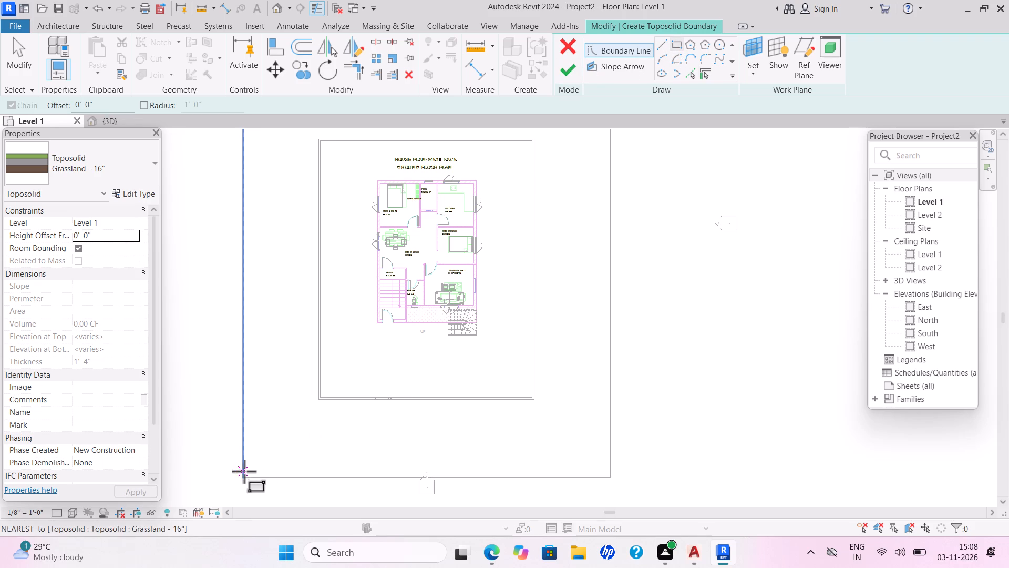
pyautogui.click(247, 476)
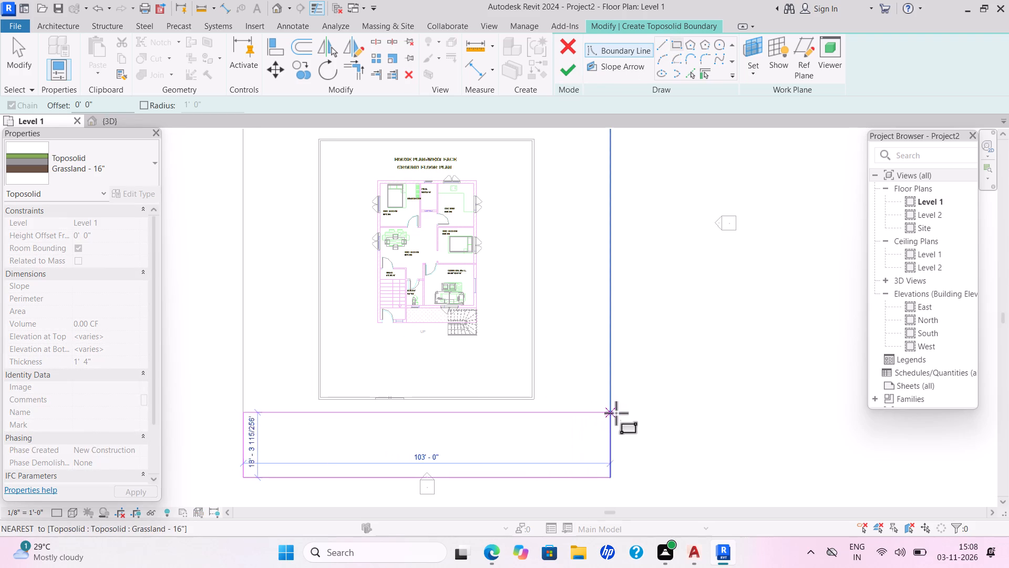
pyautogui.click(610, 415)
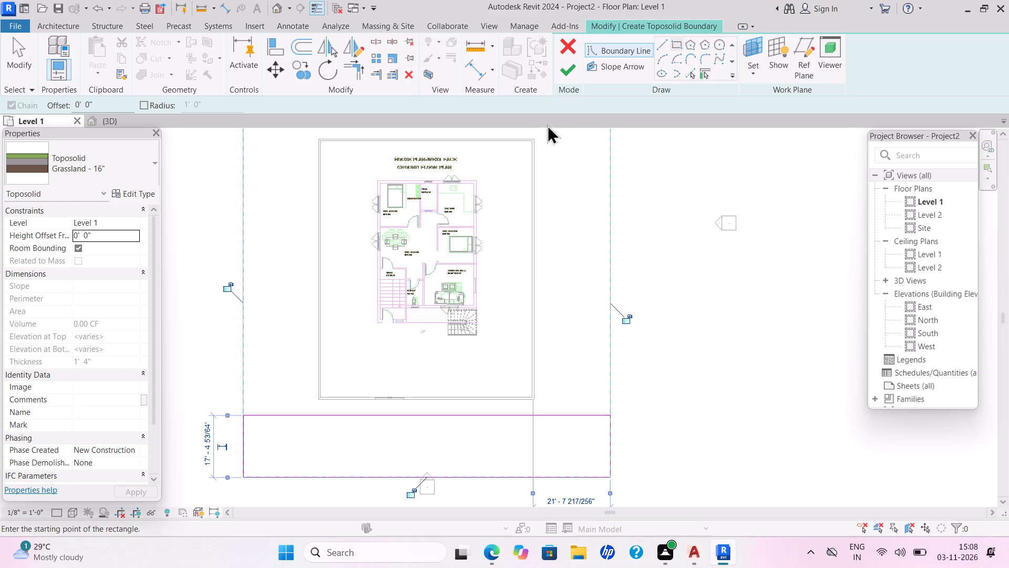
# Sketch a second boundary rectangle along the site's east edge, from the south strip's northeast corner up to the north edge.
pyautogui.click(677, 44)
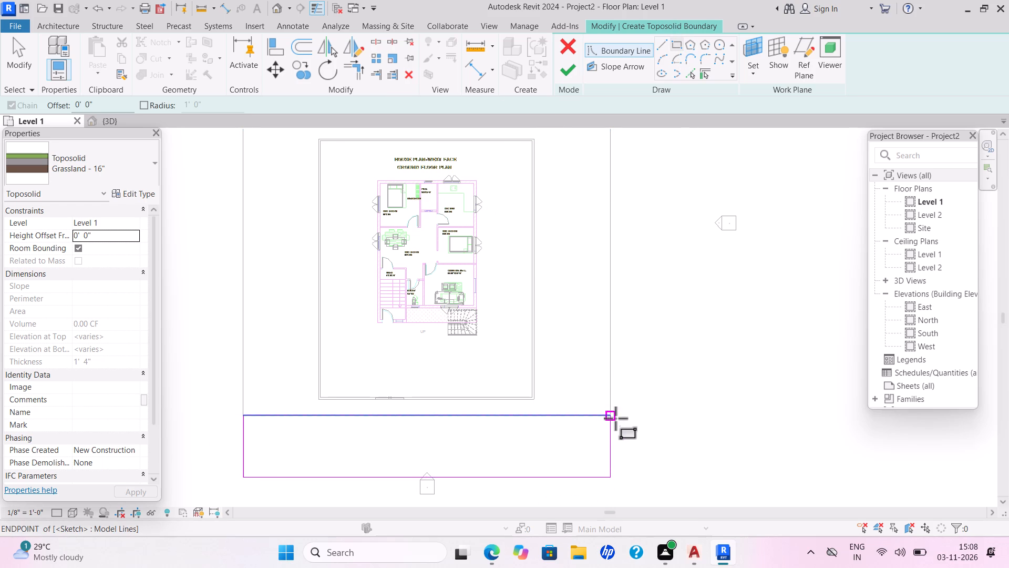
pyautogui.click(616, 419)
pyautogui.moveTo(547, 184); pyautogui.dragTo(529, 348, button='middle')
pyautogui.click(527, 246)
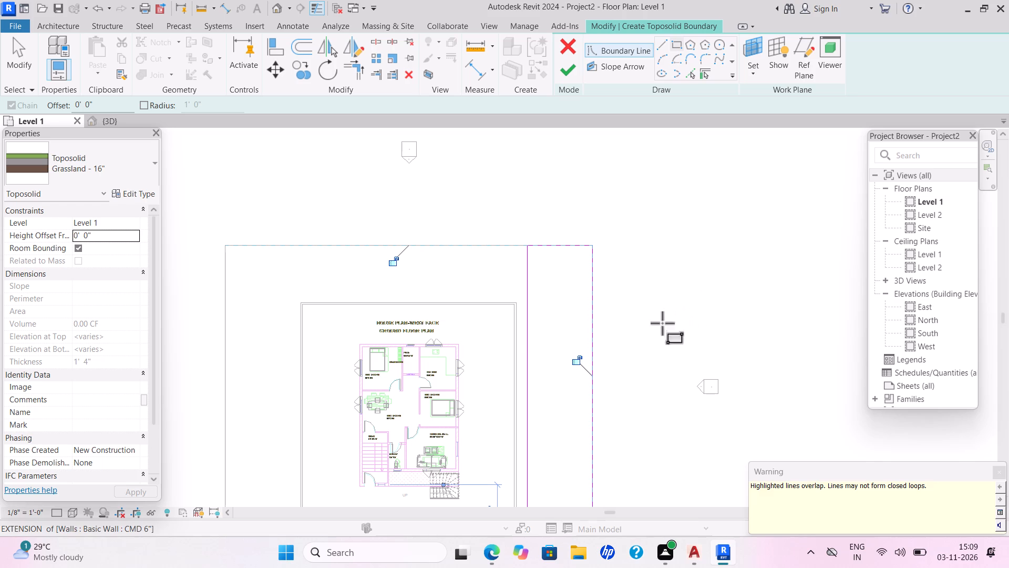
pyautogui.press('Escape')
pyautogui.press('Escape')
pyautogui.press('Escape')
pyautogui.scroll(-1, 708, 367)
pyautogui.moveTo(704, 362); pyautogui.dragTo(666, 198, button='middle')
pyautogui.scroll(-1, 701, 352)
pyautogui.press('Escape')
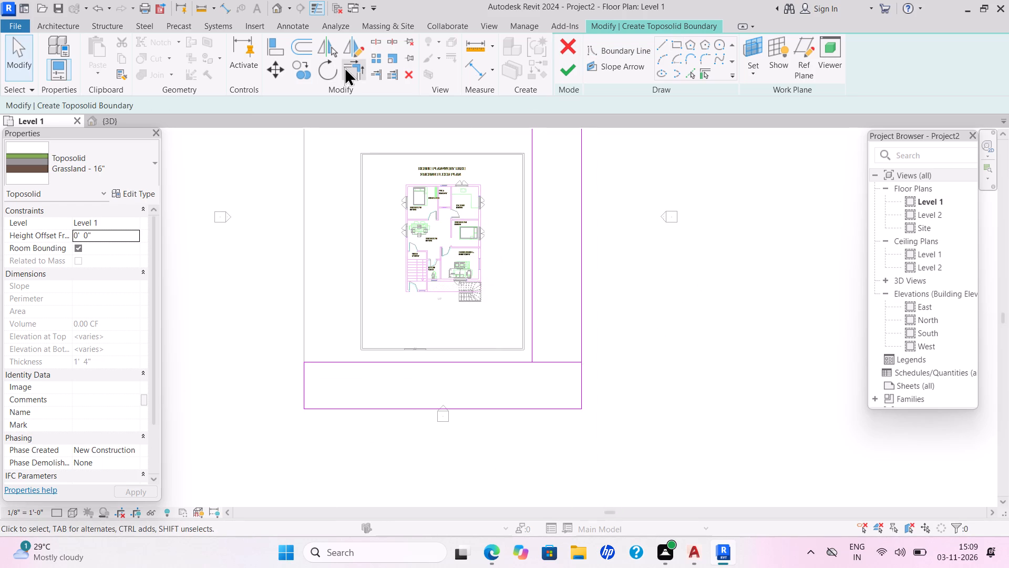
# Trim and delete the overlapping lines between the two rectangles to form one L-shaped boundary, and finish the toposolid.
pyautogui.doubleClick(346, 67)
pyautogui.moveTo(518, 363); pyautogui.dragTo(522, 364)
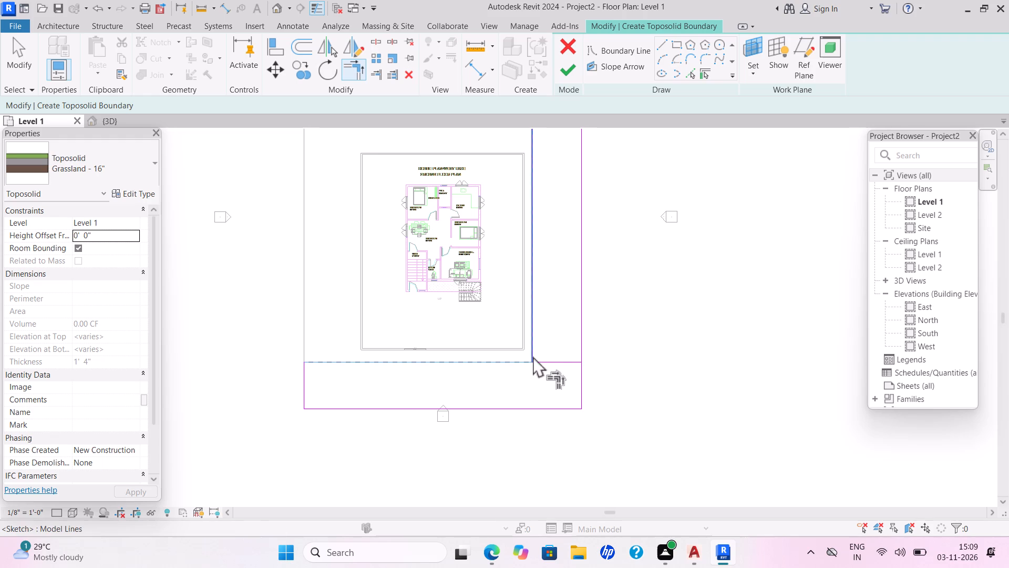
pyautogui.click(536, 350)
pyautogui.tripleClick(547, 362)
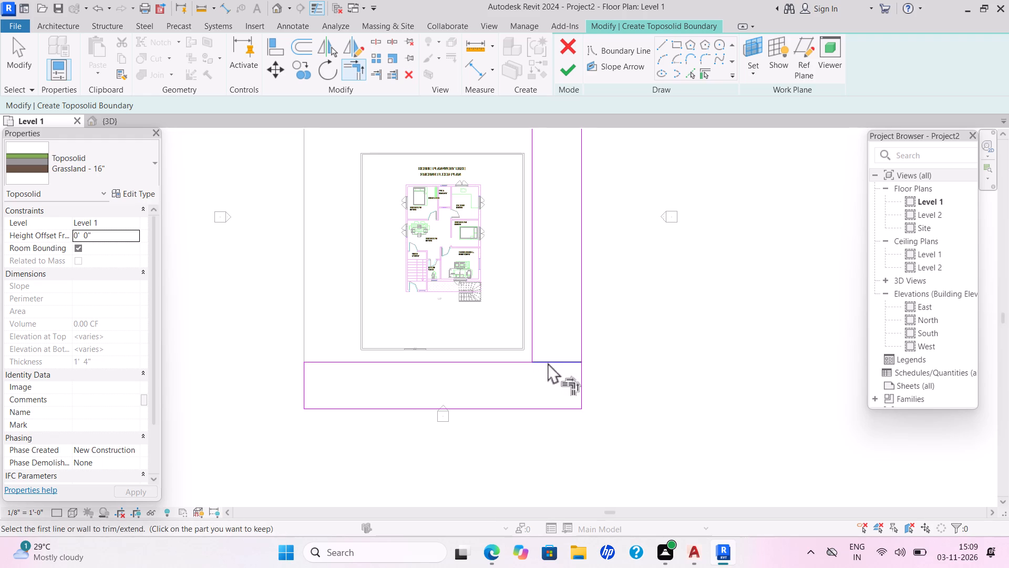
pyautogui.doubleClick(550, 362)
pyautogui.press('Delete')
pyautogui.doubleClick(550, 359)
pyautogui.press('Delete')
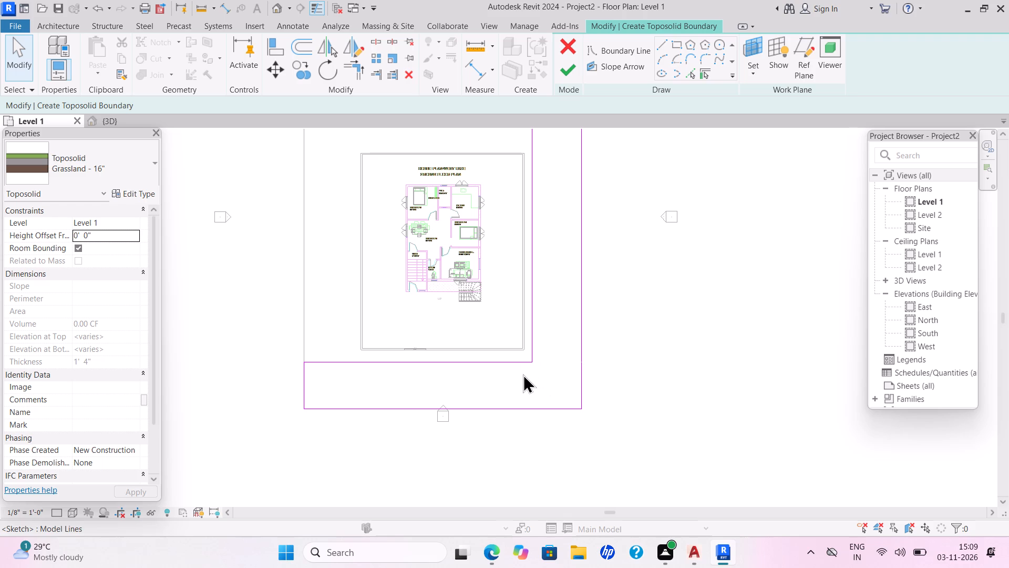
pyautogui.click(129, 123)
pyautogui.click(648, 326)
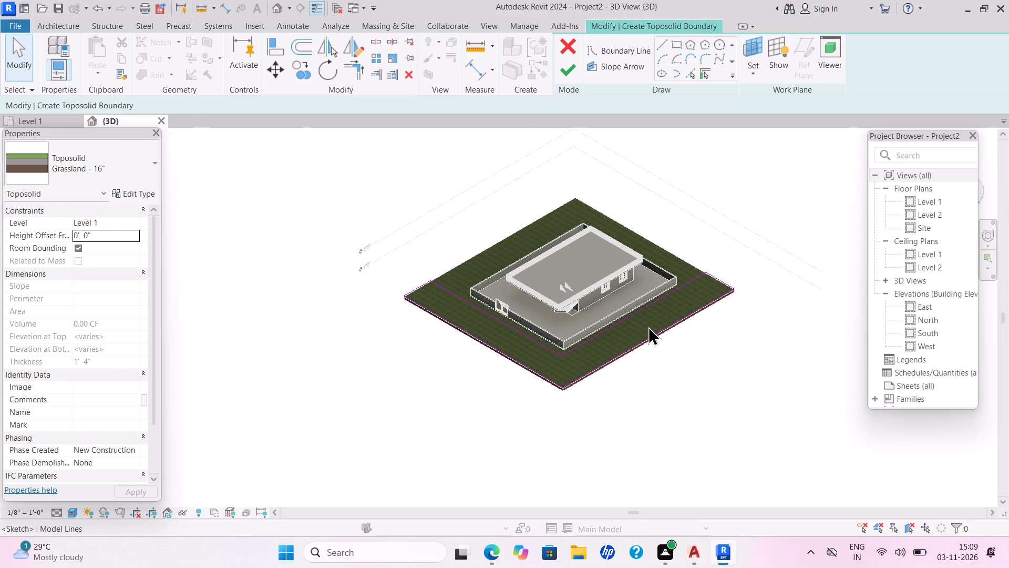
pyautogui.click(557, 69)
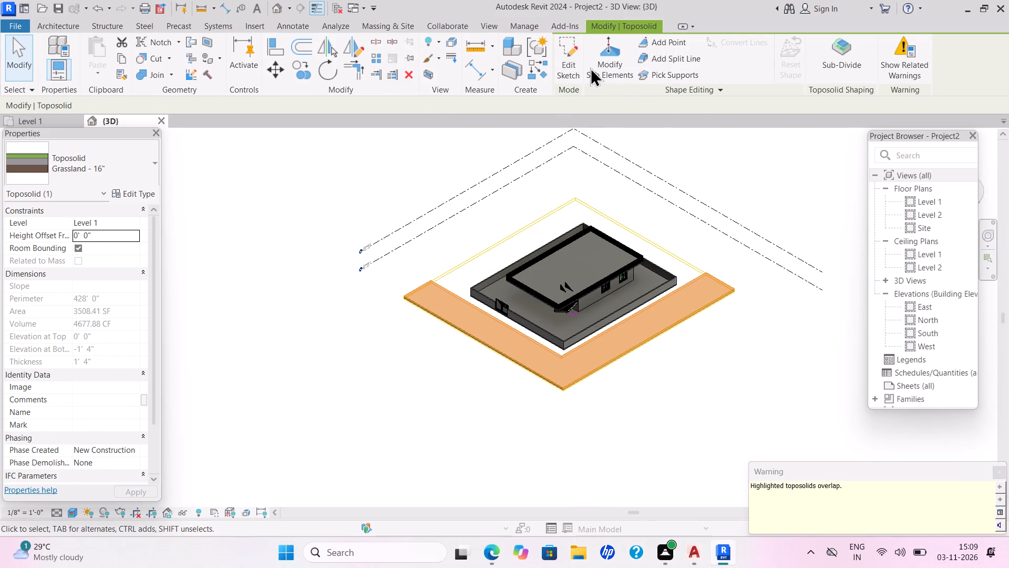
pyautogui.click(681, 270)
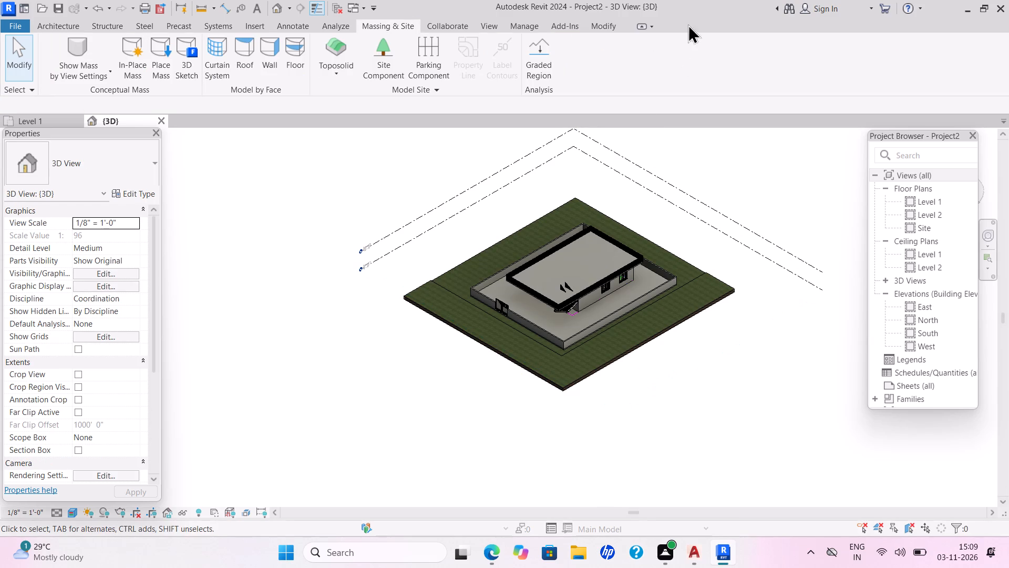
# Paint the top face of the L-shaped toposolid with the Analytical Slab Surface material.
pyautogui.click(53, 24)
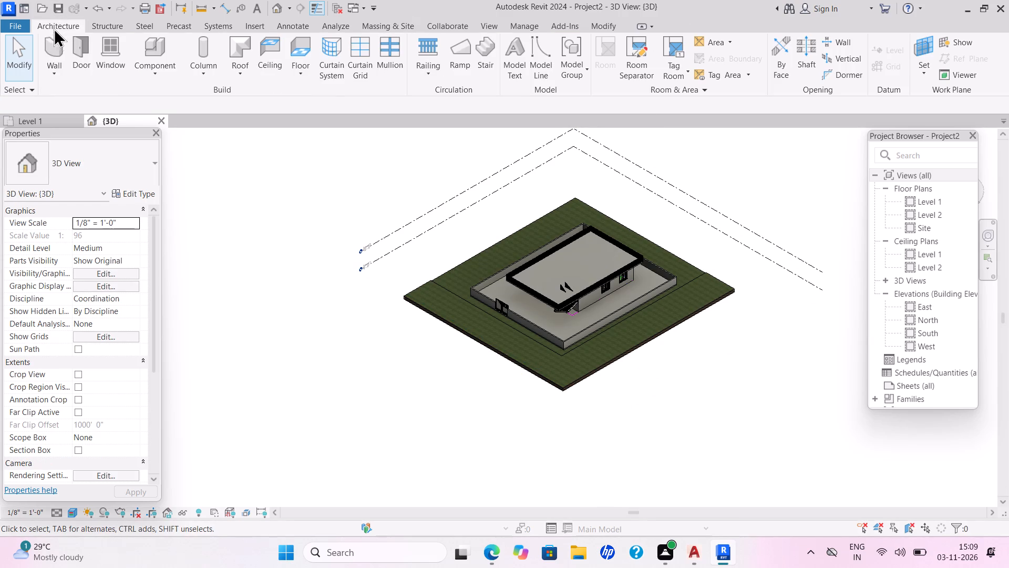
pyautogui.click(609, 21)
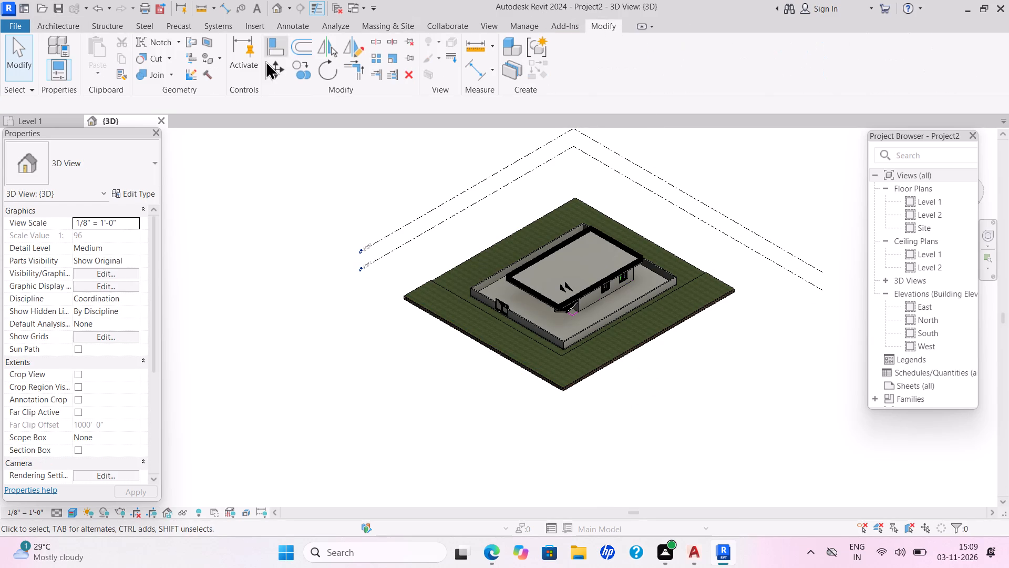
pyautogui.click(220, 53)
pyautogui.click(224, 72)
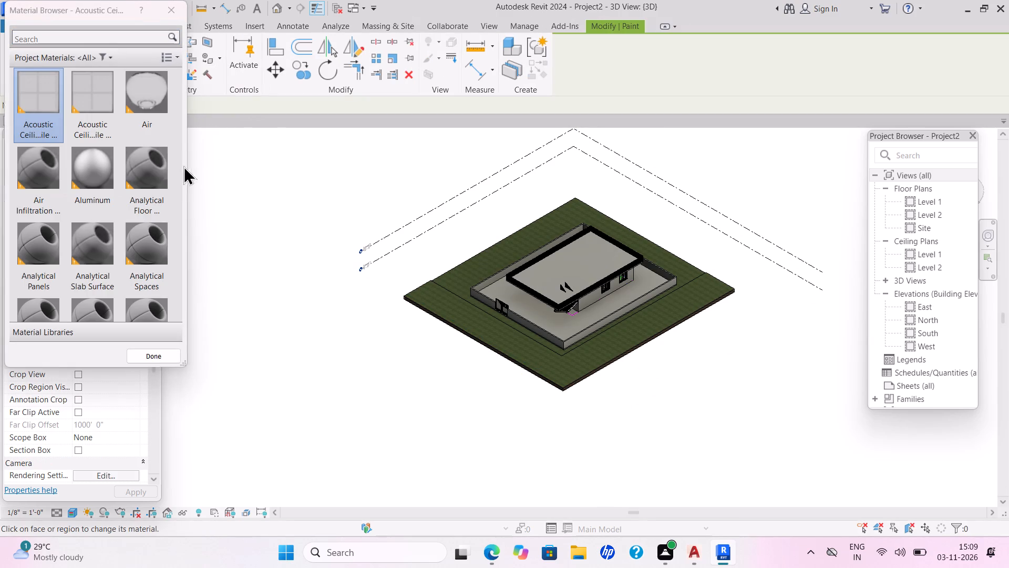
pyautogui.moveTo(97, 266); pyautogui.dragTo(108, 256)
pyautogui.click(558, 352)
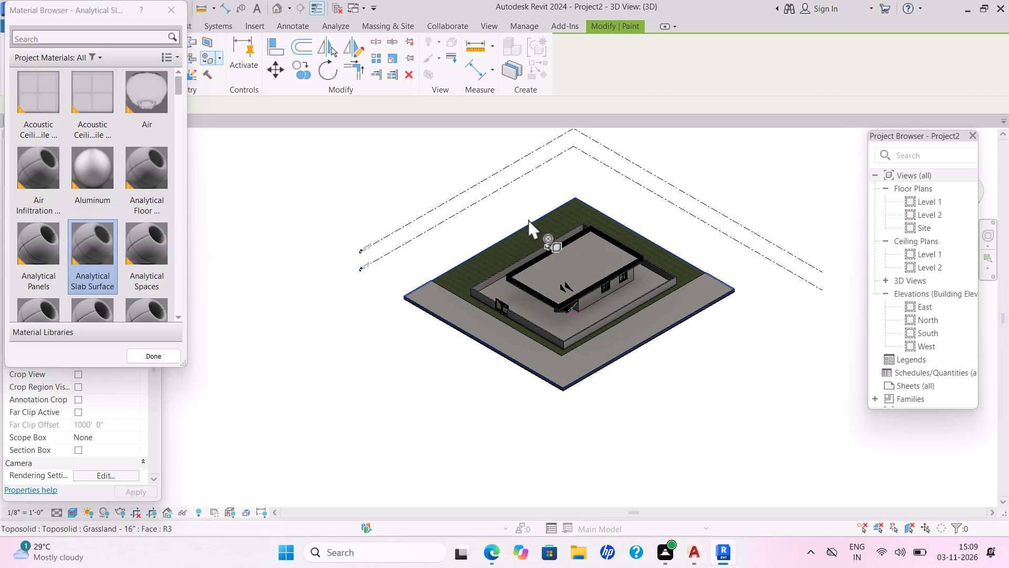
# End painting the L-shaped toposolid and close the material browser.
pyautogui.click(592, 170)
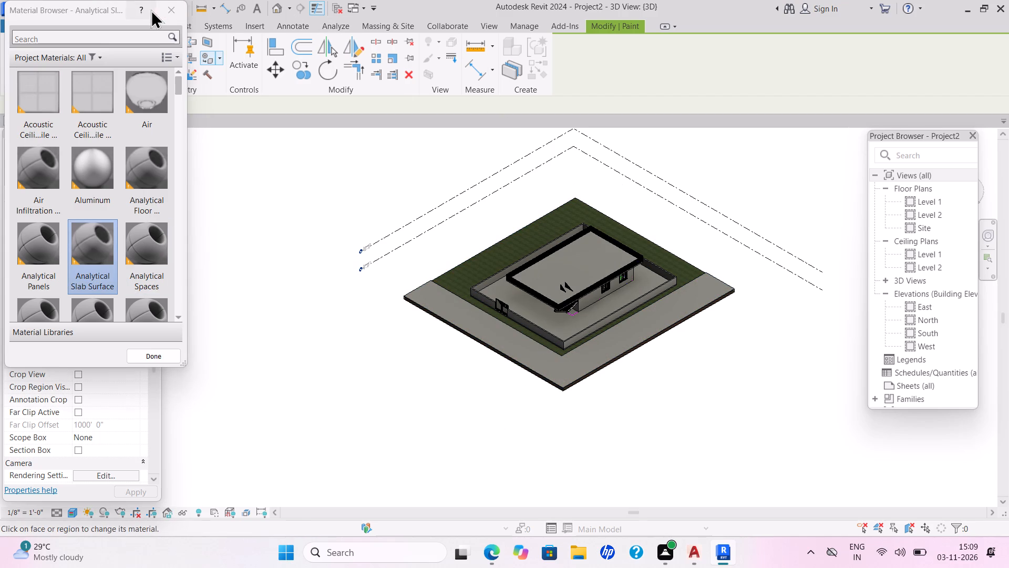
pyautogui.click(170, 9)
# Examine the house, compound wall, lawn and L-shaped road strip from several sides in the 3D view.
pyautogui.keyDown('shift'); pyautogui.moveTo(417, 360); pyautogui.dragTo(554, 280, button='middle'); pyautogui.keyUp('shift')
pyautogui.keyDown('shift'); pyautogui.scroll(-3, 506, 324); pyautogui.keyUp('shift')
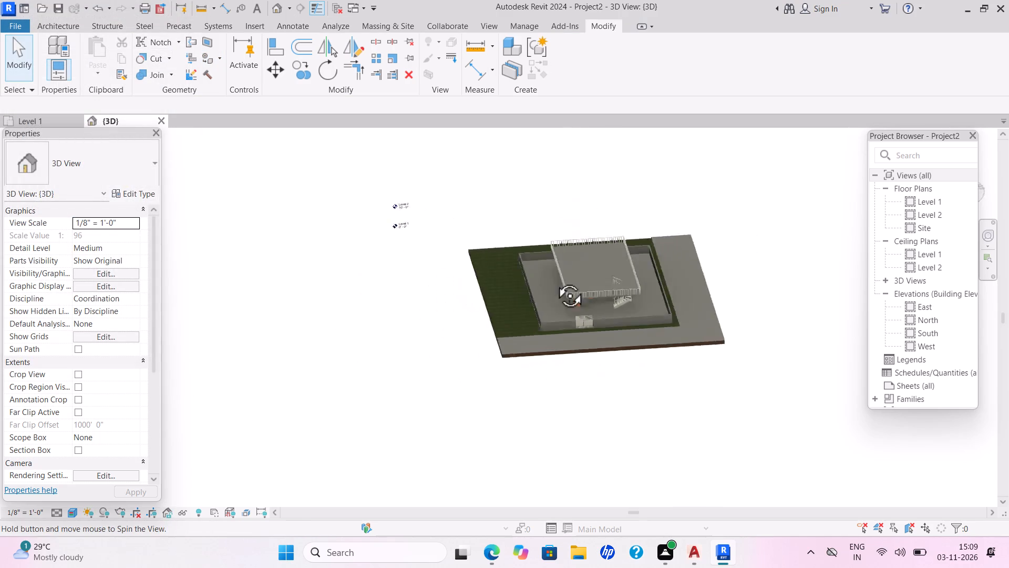
pyautogui.keyDown('shift'); pyautogui.scroll(-1, 554, 280); pyautogui.keyUp('shift')
pyautogui.keyDown('shift'); pyautogui.moveTo(554, 280); pyautogui.dragTo(582, 198, button='middle'); pyautogui.keyUp('shift')
pyautogui.keyDown('shift'); pyautogui.scroll(1, 572, 228); pyautogui.keyUp('shift')
pyautogui.keyDown('shift'); pyautogui.scroll(-1, 581, 206); pyautogui.keyUp('shift')
pyautogui.scroll(1, 624, 291)
pyautogui.moveTo(624, 291); pyautogui.dragTo(614, 287, button='middle')
pyautogui.scroll(-1, 624, 290)
pyautogui.scroll(2, 624, 290)
pyautogui.scroll(-1, 616, 287)
pyautogui.scroll(1, 613, 287)
pyautogui.scroll(-1, 612, 287)
pyautogui.scroll(1, 612, 286)
pyautogui.scroll(-1, 610, 286)
pyautogui.scroll(1, 617, 287)
pyautogui.moveTo(617, 287); pyautogui.dragTo(488, 349, button='middle')
pyautogui.moveTo(468, 358); pyautogui.dragTo(454, 361, button='middle')
pyautogui.scroll(1, 450, 358)
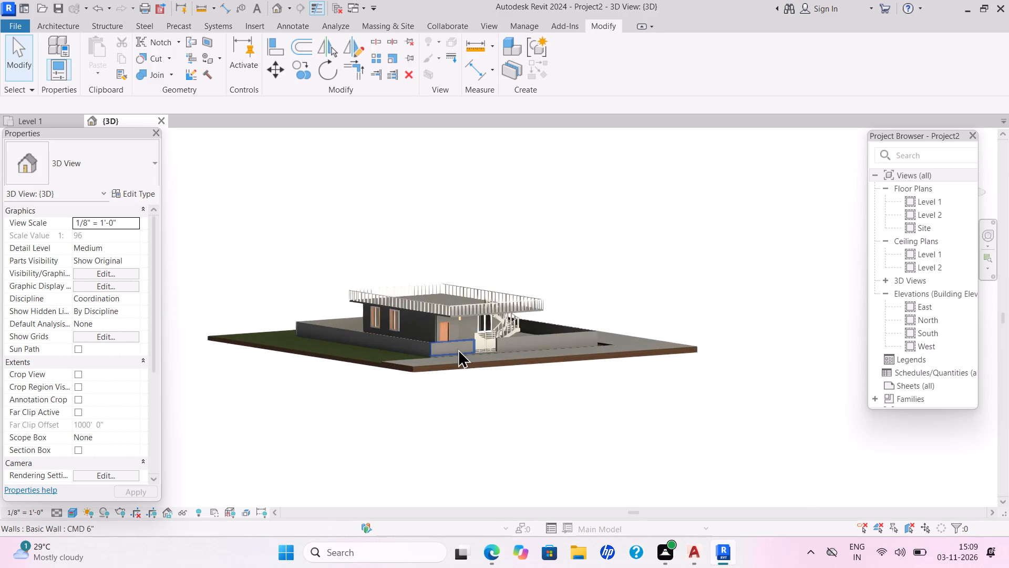
pyautogui.scroll(-1, 458, 349)
pyautogui.scroll(1, 458, 349)
pyautogui.scroll(-1, 458, 349)
pyautogui.scroll(1, 458, 349)
pyautogui.scroll(-1, 458, 349)
pyautogui.scroll(1, 458, 349)
pyautogui.middleClick(458, 349)
pyautogui.scroll(-1, 458, 349)
pyautogui.scroll(2, 458, 349)
pyautogui.moveTo(480, 343); pyautogui.dragTo(363, 357, button='middle')
pyautogui.scroll(-5, 480, 343)
pyautogui.keyDown('shift'); pyautogui.scroll(3, 450, 351); pyautogui.keyUp('shift')
pyautogui.keyDown('shift'); pyautogui.scroll(-1, 434, 353); pyautogui.keyUp('shift')
pyautogui.keyDown('shift'); pyautogui.scroll(2, 433, 353); pyautogui.keyUp('shift')
pyautogui.keyDown('shift'); pyautogui.scroll(-6, 430, 353); pyautogui.keyUp('shift')
pyautogui.scroll(2, 376, 327)
pyautogui.scroll(-1, 374, 325)
pyautogui.scroll(1, 372, 325)
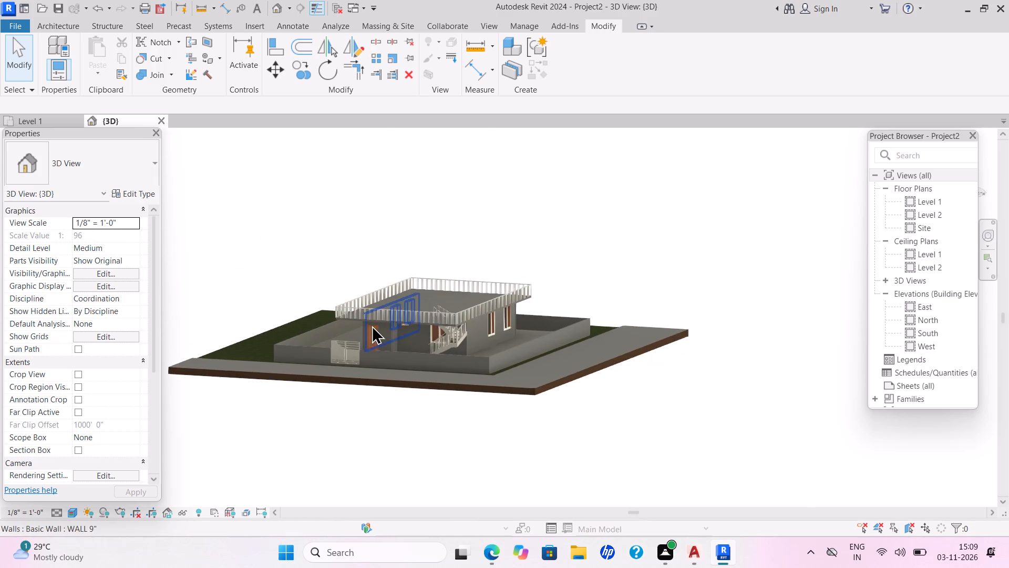
pyautogui.scroll(-1, 395, 325)
pyautogui.scroll(1, 395, 324)
pyautogui.scroll(-1, 395, 323)
pyautogui.scroll(1, 395, 323)
pyautogui.scroll(-1, 395, 322)
pyautogui.scroll(1, 395, 322)
pyautogui.scroll(-1, 395, 321)
pyautogui.scroll(1, 395, 320)
pyautogui.scroll(-2, 395, 320)
pyautogui.scroll(1, 395, 320)
pyautogui.scroll(-1, 395, 320)
pyautogui.scroll(1, 395, 320)
pyautogui.scroll(-1, 395, 320)
pyautogui.scroll(1, 395, 320)
pyautogui.scroll(-1, 395, 320)
pyautogui.scroll(1, 395, 320)
pyautogui.scroll(-1, 395, 320)
pyautogui.scroll(1, 395, 320)
pyautogui.scroll(-1, 395, 320)
pyautogui.scroll(1, 395, 320)
pyautogui.scroll(-1, 395, 320)
pyautogui.scroll(1, 395, 320)
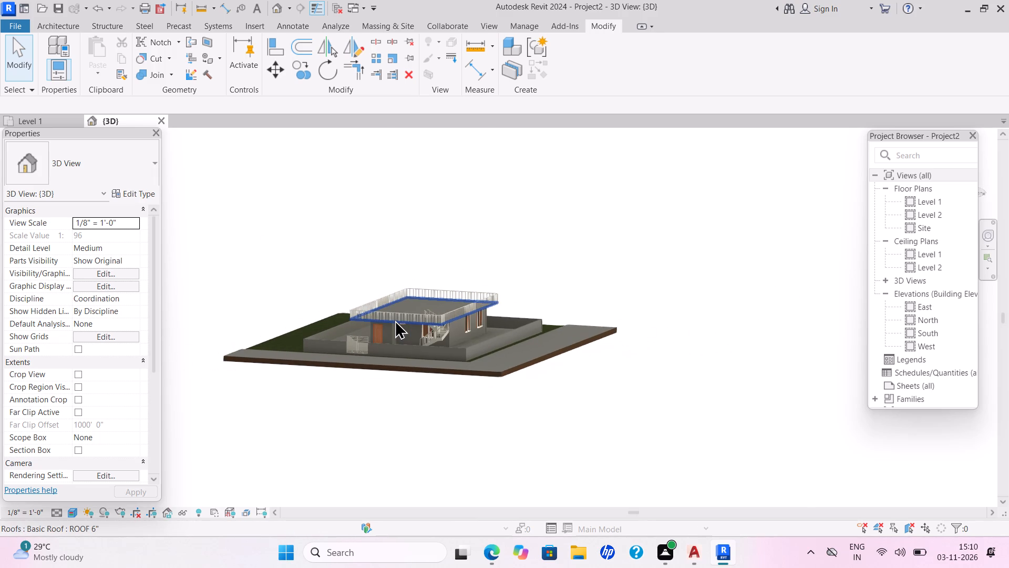
pyautogui.scroll(1, 395, 320)
pyautogui.scroll(-1, 395, 320)
pyautogui.scroll(1, 395, 320)
pyautogui.scroll(-1, 395, 320)
pyautogui.scroll(1, 395, 320)
pyautogui.scroll(-3, 395, 320)
pyautogui.scroll(1, 395, 320)
pyautogui.scroll(-1, 395, 320)
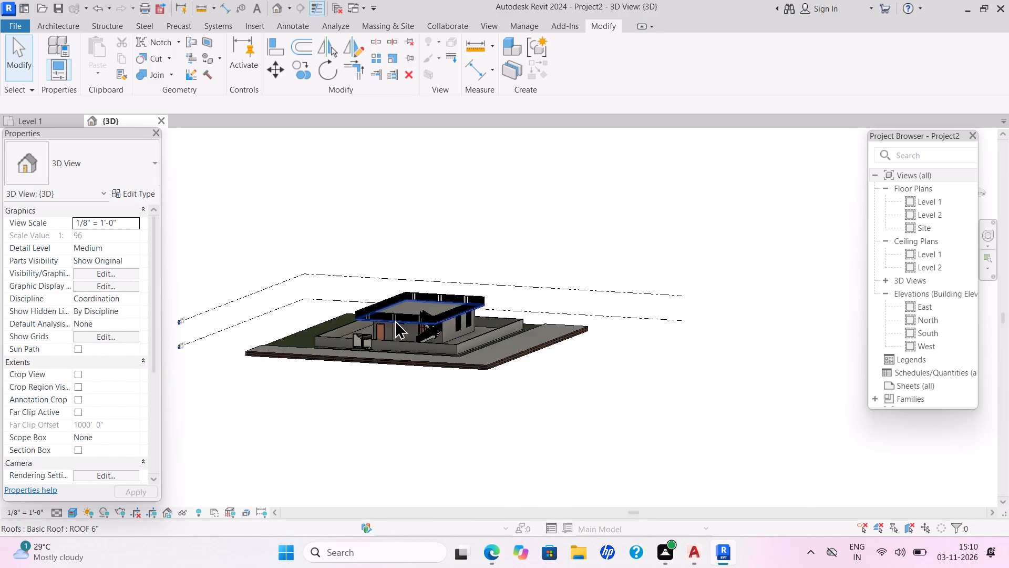
pyautogui.scroll(2, 395, 320)
pyautogui.scroll(-2, 395, 320)
pyautogui.scroll(1, 395, 320)
pyautogui.scroll(-1, 395, 320)
pyautogui.scroll(5, 395, 320)
pyautogui.scroll(-2, 395, 320)
pyautogui.scroll(2, 395, 320)
pyautogui.scroll(-1, 395, 320)
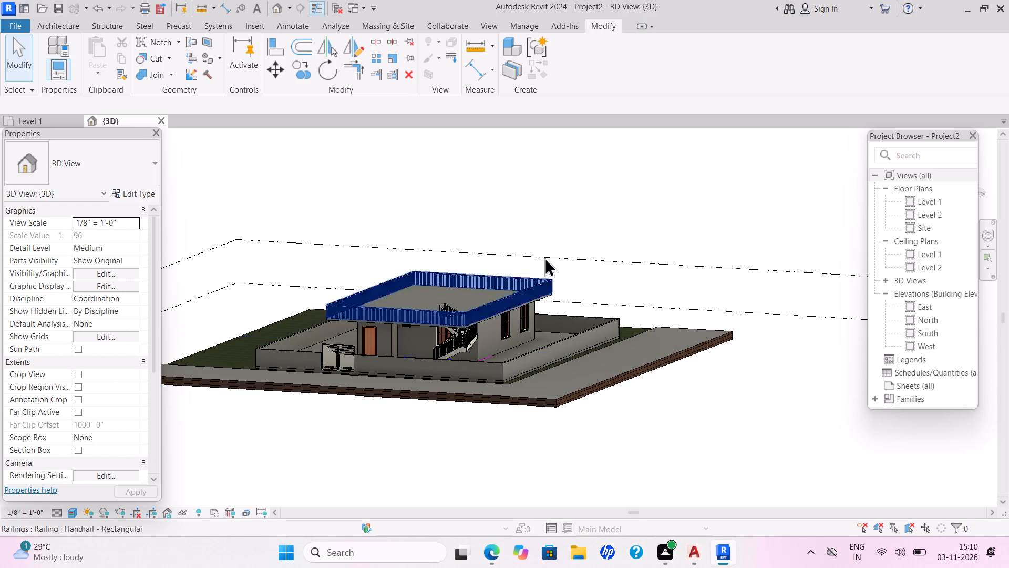
# Paint the south exterior wall face around the entrance door with the Flor Amarela material.
pyautogui.click(221, 56)
pyautogui.click(225, 68)
pyautogui.scroll(1, 146, 212)
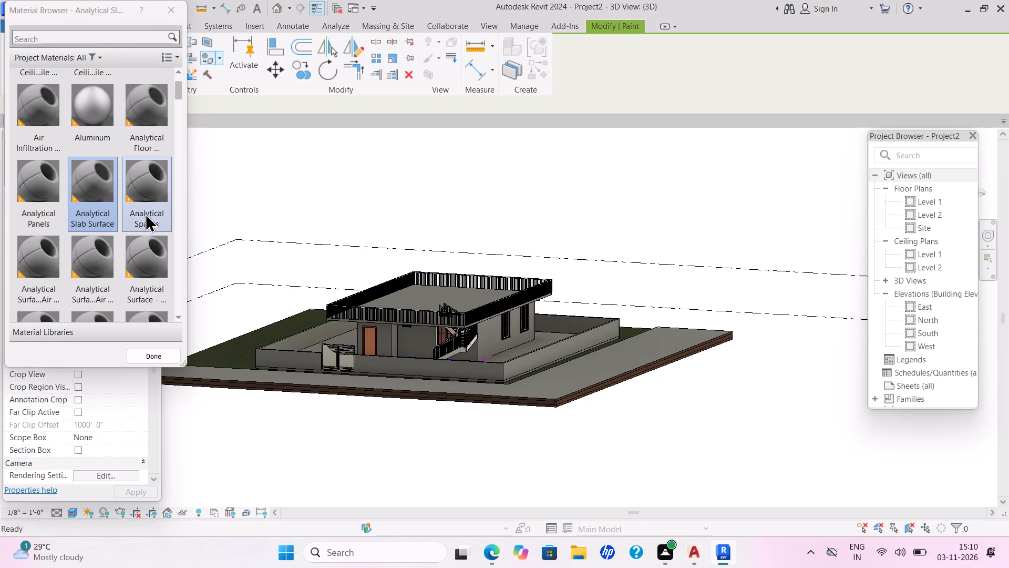
pyautogui.scroll(2, 145, 213)
pyautogui.scroll(-1, 141, 226)
pyautogui.scroll(1, 140, 228)
pyautogui.scroll(-1, 140, 229)
pyautogui.scroll(1, 139, 232)
pyautogui.scroll(-2, 137, 232)
pyautogui.scroll(2, 137, 232)
pyautogui.scroll(-1, 137, 232)
pyautogui.scroll(1, 137, 231)
pyautogui.scroll(-1, 137, 231)
pyautogui.scroll(1, 137, 231)
pyautogui.scroll(-5, 145, 231)
pyautogui.scroll(1, 145, 232)
pyautogui.scroll(-1, 145, 232)
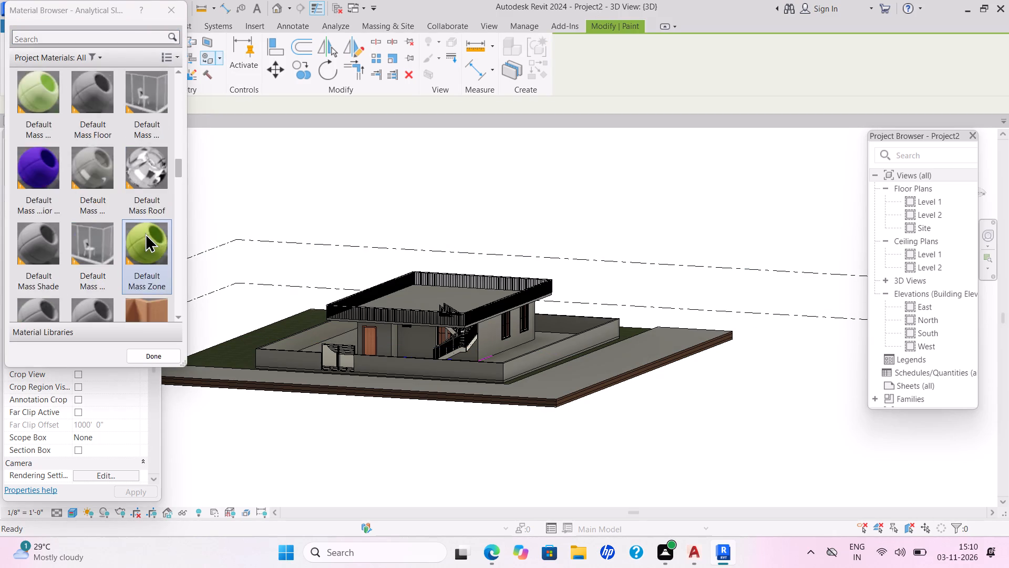
pyautogui.scroll(4, 145, 233)
pyautogui.scroll(-1, 145, 233)
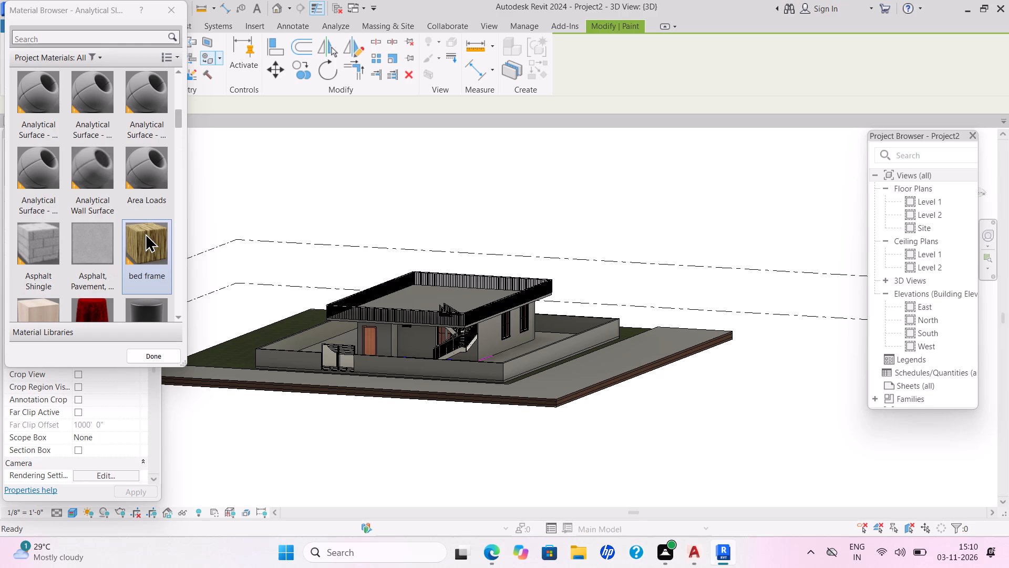
pyautogui.scroll(-2, 145, 233)
pyautogui.scroll(2, 145, 233)
pyautogui.scroll(-1, 145, 233)
pyautogui.scroll(1, 145, 233)
pyautogui.scroll(-3, 145, 233)
pyautogui.scroll(1, 145, 234)
pyautogui.scroll(-1, 145, 234)
pyautogui.scroll(1, 145, 234)
pyautogui.scroll(-2, 145, 234)
pyautogui.scroll(1, 145, 234)
pyautogui.scroll(-1, 145, 234)
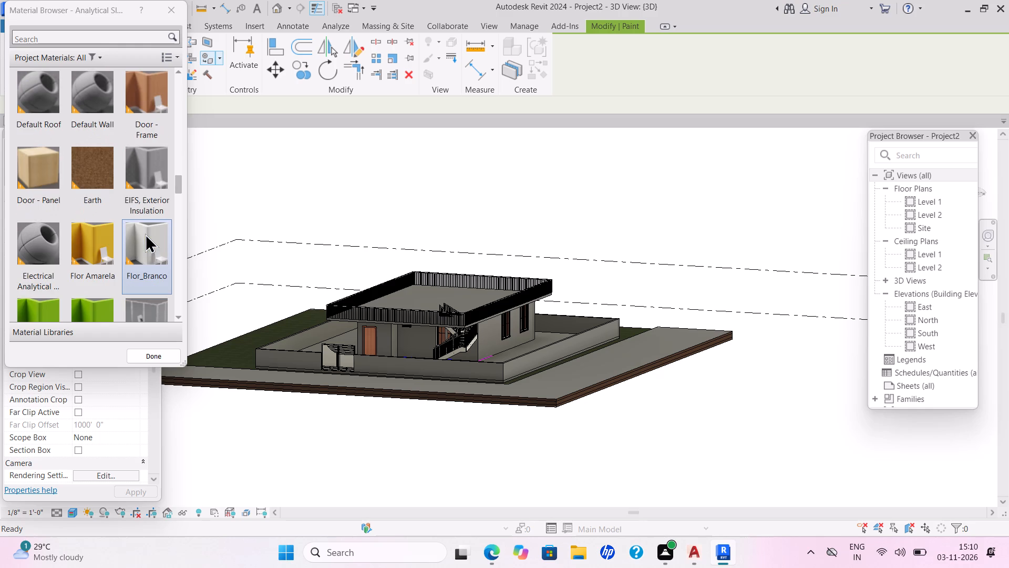
pyautogui.click(98, 244)
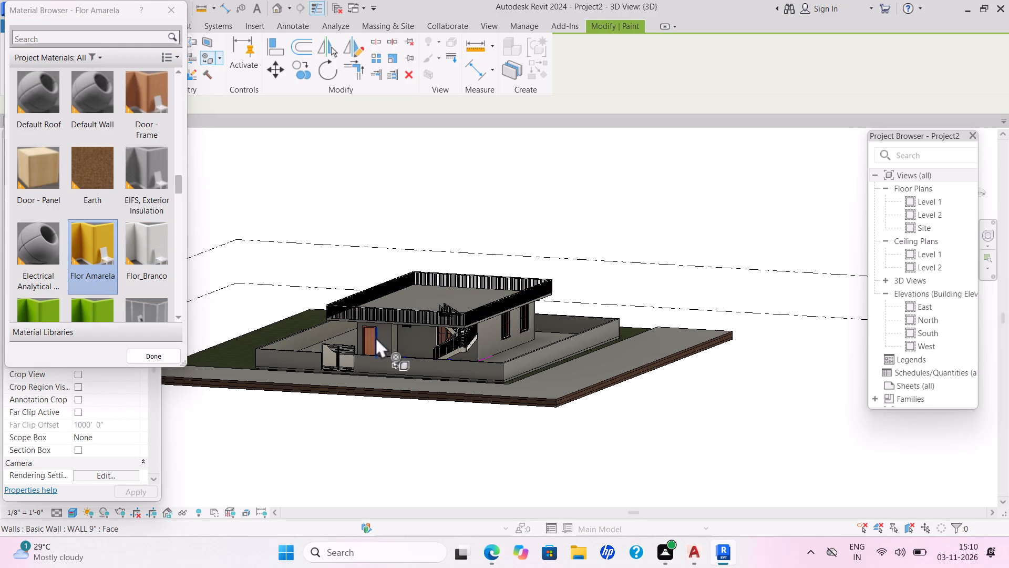
pyautogui.click(375, 337)
# Paint the narrow return face beside the entrance and the recessed wall face behind the staircase with Flor Amarela.
pyautogui.scroll(2, 398, 331)
pyautogui.scroll(-1, 398, 330)
pyautogui.scroll(1, 398, 329)
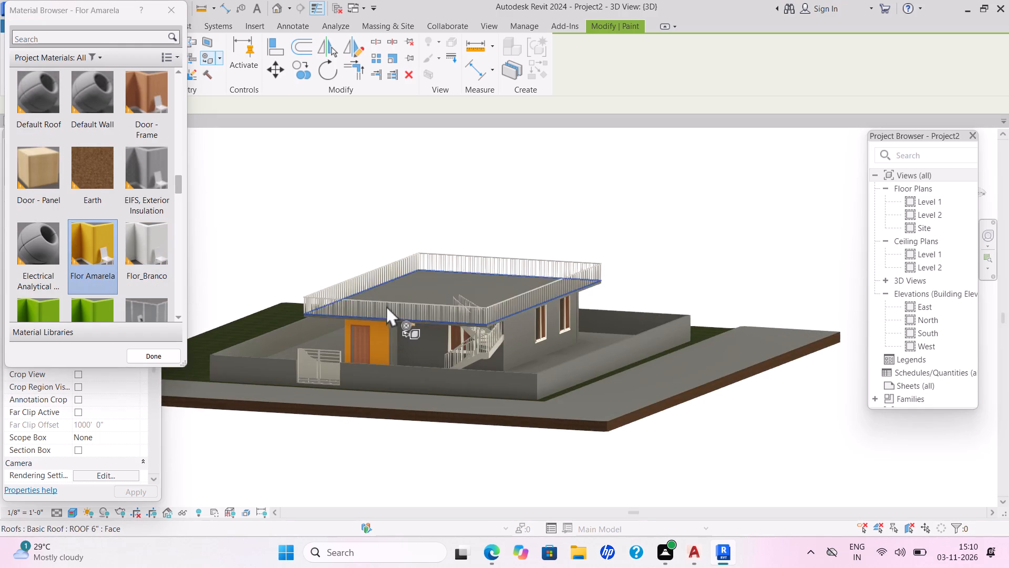
pyautogui.scroll(-1, 384, 304)
pyautogui.scroll(1, 384, 304)
pyautogui.scroll(-4, 384, 304)
pyautogui.scroll(1, 395, 331)
pyautogui.scroll(-1, 395, 331)
pyautogui.scroll(2, 395, 331)
pyautogui.scroll(-1, 395, 330)
pyautogui.scroll(1, 395, 330)
pyautogui.scroll(-1, 395, 330)
pyautogui.scroll(2, 395, 329)
pyautogui.scroll(-1, 395, 329)
pyautogui.scroll(2, 395, 329)
pyautogui.scroll(-2, 395, 329)
pyautogui.scroll(4, 401, 316)
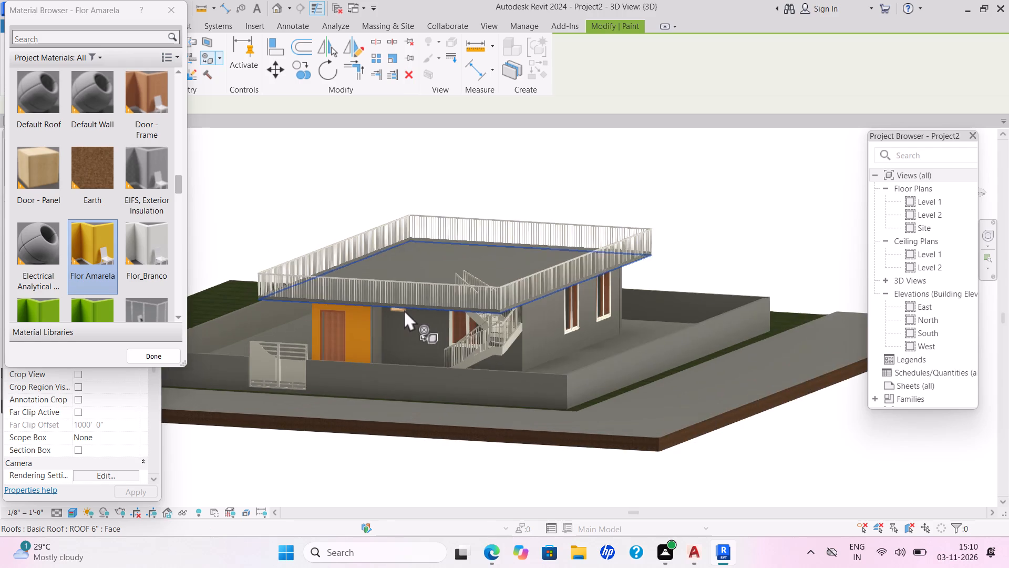
pyautogui.scroll(-1, 404, 310)
pyautogui.scroll(1, 404, 310)
pyautogui.scroll(-2, 404, 310)
pyautogui.scroll(3, 378, 328)
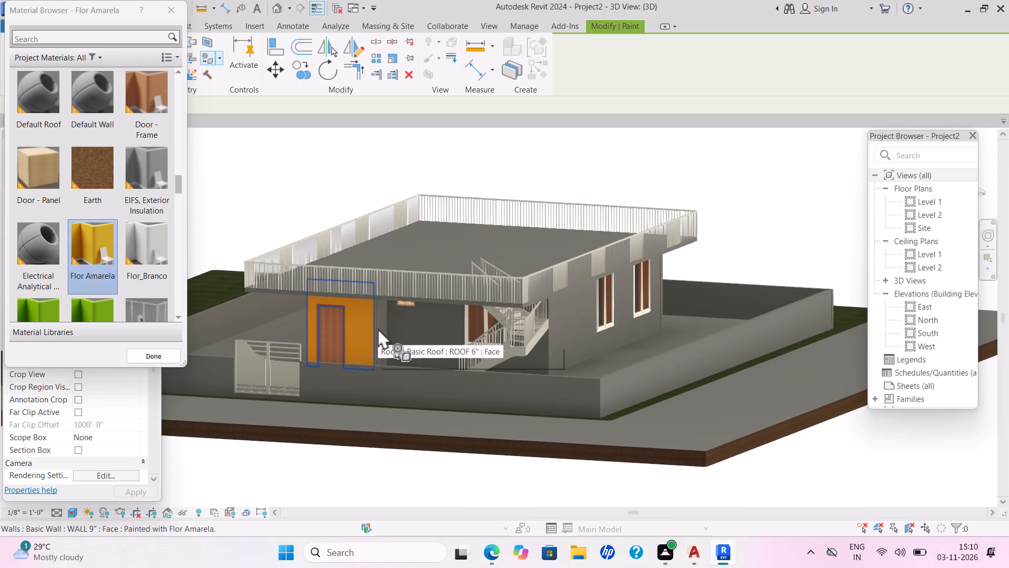
pyautogui.scroll(2, 388, 331)
pyautogui.scroll(-1, 388, 331)
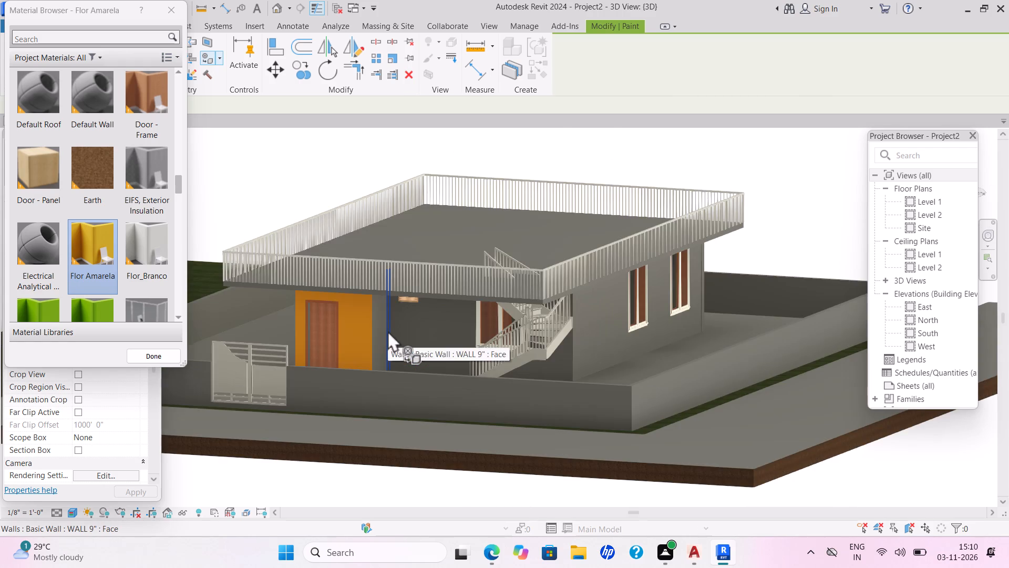
pyautogui.scroll(1, 388, 335)
pyautogui.scroll(-1, 388, 335)
pyautogui.scroll(4, 388, 335)
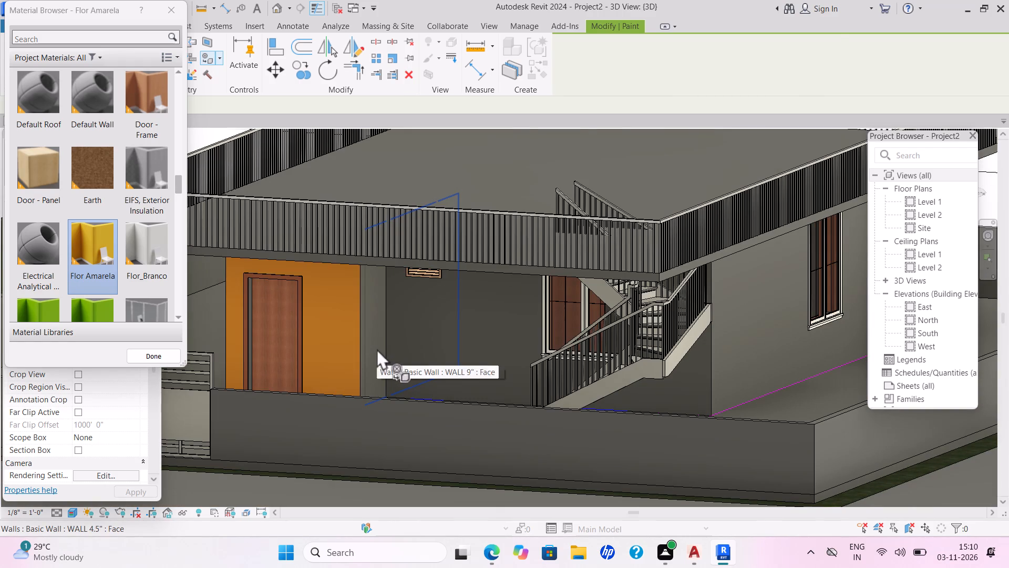
pyautogui.click(372, 361)
pyautogui.click(414, 351)
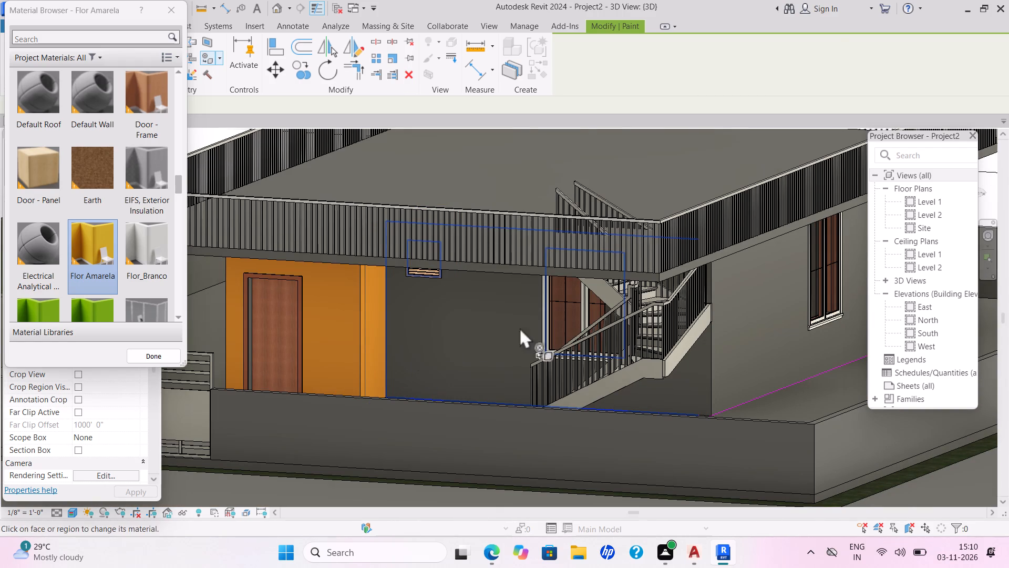
# Paint the house's east, north and west exterior wall faces with Flor Amarela.
pyautogui.click(737, 308)
pyautogui.keyDown('shift'); pyautogui.moveTo(747, 304); pyautogui.dragTo(593, 324, button='middle'); pyautogui.keyUp('shift')
pyautogui.keyDown('shift'); pyautogui.moveTo(642, 325); pyautogui.dragTo(554, 340, button='middle'); pyautogui.keyUp('shift')
pyautogui.scroll(1, 553, 340)
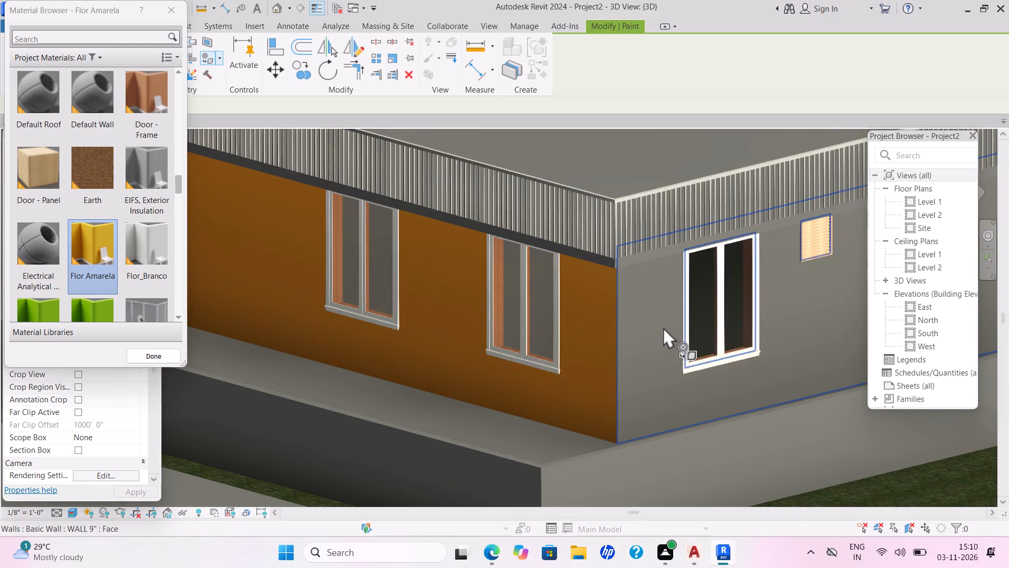
pyautogui.click(669, 347)
pyautogui.scroll(1, 735, 335)
pyautogui.moveTo(733, 337); pyautogui.dragTo(645, 348, button='middle')
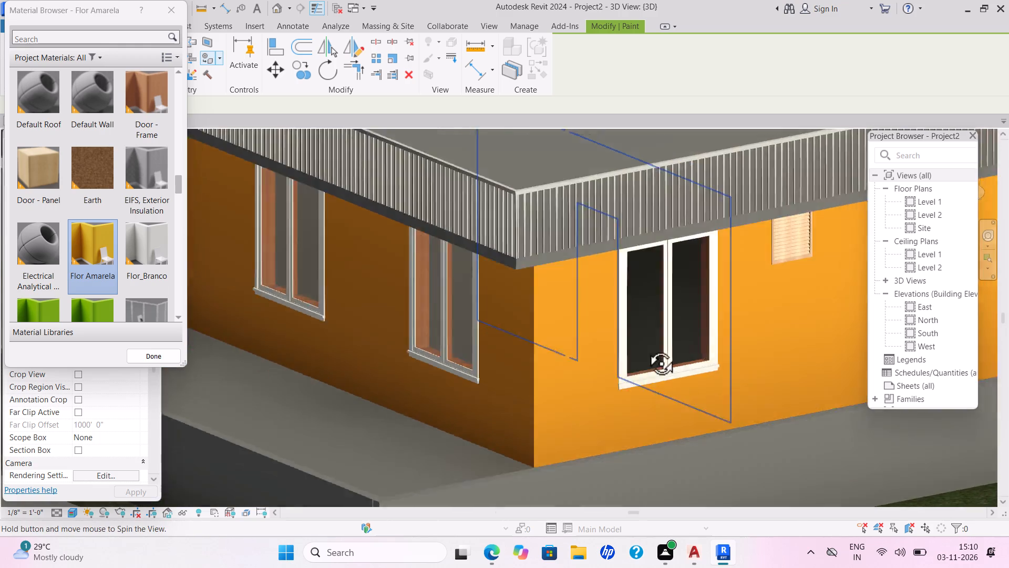
pyautogui.moveTo(645, 348); pyautogui.dragTo(595, 350, button='middle')
pyautogui.keyDown('shift'); pyautogui.moveTo(664, 349); pyautogui.dragTo(603, 358, button='middle'); pyautogui.keyUp('shift')
pyautogui.keyDown('shift'); pyautogui.moveTo(615, 359); pyautogui.dragTo(700, 343, button='middle'); pyautogui.keyUp('shift')
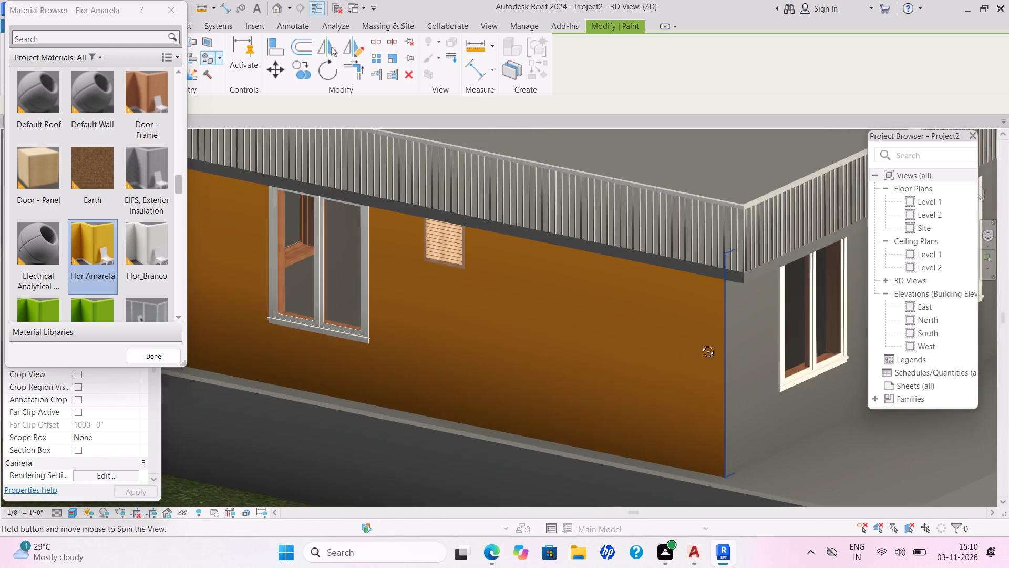
pyautogui.keyDown('shift'); pyautogui.moveTo(700, 343); pyautogui.dragTo(704, 343, button='middle'); pyautogui.keyUp('shift')
pyautogui.keyDown('shift'); pyautogui.moveTo(620, 326); pyautogui.dragTo(452, 347, button='middle'); pyautogui.keyUp('shift')
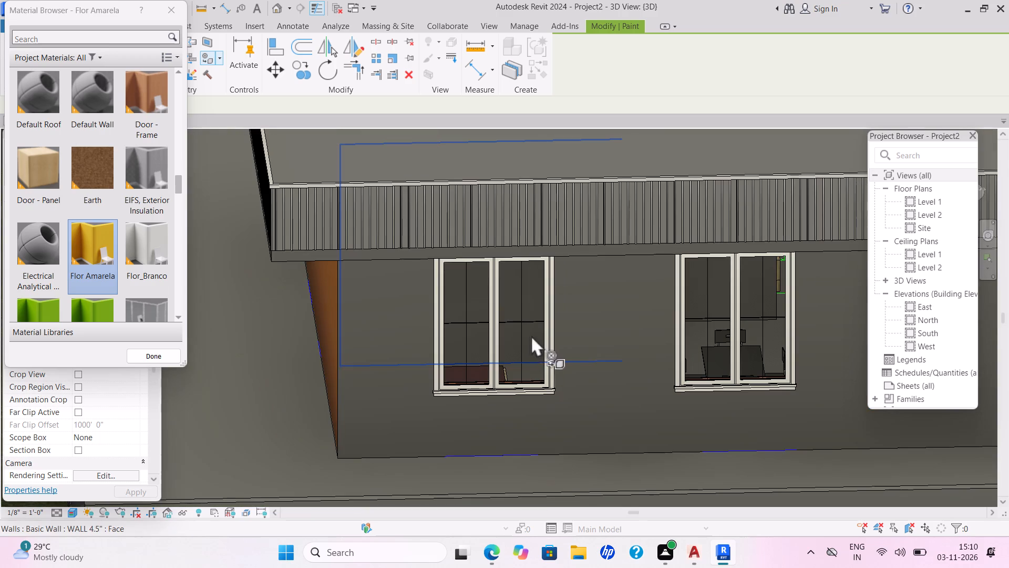
pyautogui.click(590, 364)
pyautogui.keyDown('shift'); pyautogui.scroll(-1, 637, 344); pyautogui.keyUp('shift')
pyautogui.keyDown('shift'); pyautogui.moveTo(637, 344); pyautogui.dragTo(527, 354, button='middle'); pyautogui.keyUp('shift')
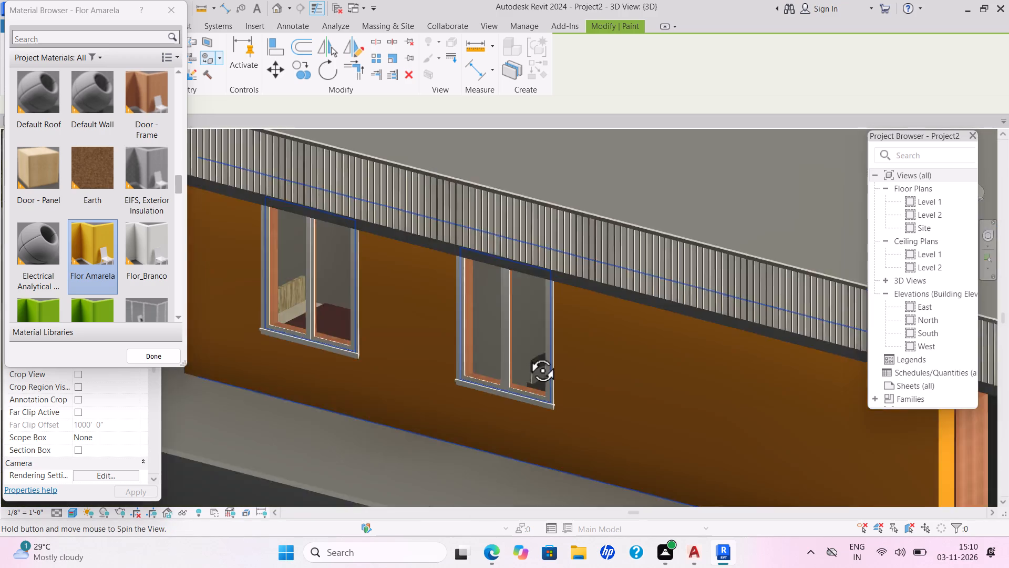
# Paint the top faces of the compound's floor slab and the house's roof with the Softwood, Lumber material.
pyautogui.keyDown('shift'); pyautogui.scroll(2, 524, 355); pyautogui.keyUp('shift')
pyautogui.keyDown('shift'); pyautogui.moveTo(527, 354); pyautogui.dragTo(523, 355, button='middle'); pyautogui.keyUp('shift')
pyautogui.keyDown('shift'); pyautogui.scroll(-1, 521, 355); pyautogui.keyUp('shift')
pyautogui.keyDown('shift'); pyautogui.scroll(1, 520, 355); pyautogui.keyUp('shift')
pyautogui.keyDown('shift'); pyautogui.scroll(-3, 517, 356); pyautogui.keyUp('shift')
pyautogui.scroll(-1, 555, 323)
pyautogui.scroll(1, 555, 323)
pyautogui.scroll(-4, 555, 325)
pyautogui.scroll(1, 97, 278)
pyautogui.scroll(-2, 97, 280)
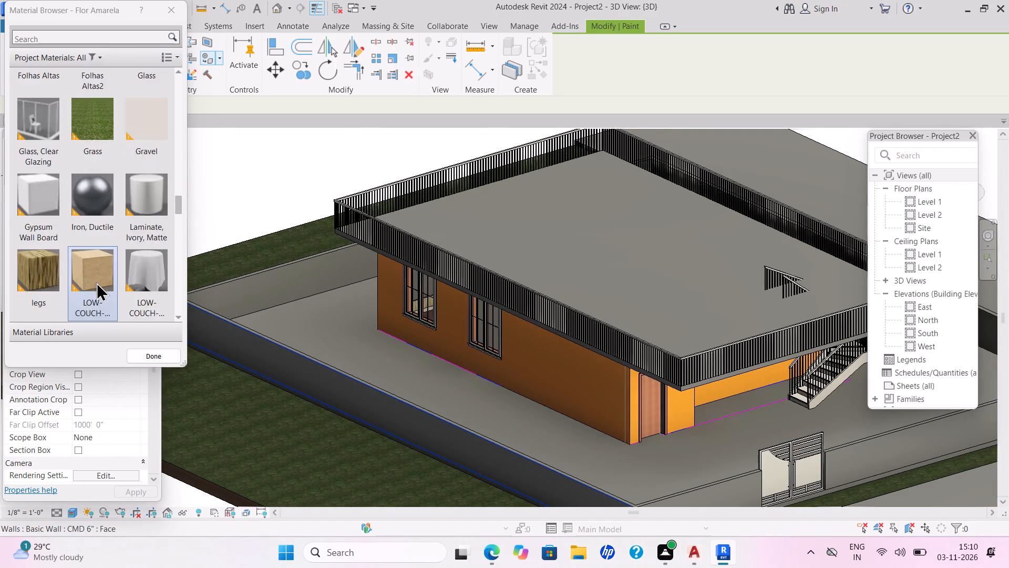
pyautogui.scroll(-4, 96, 282)
pyautogui.scroll(2, 96, 283)
pyautogui.scroll(-2, 99, 284)
pyautogui.scroll(1, 99, 285)
pyautogui.scroll(-6, 99, 285)
pyautogui.scroll(1, 99, 287)
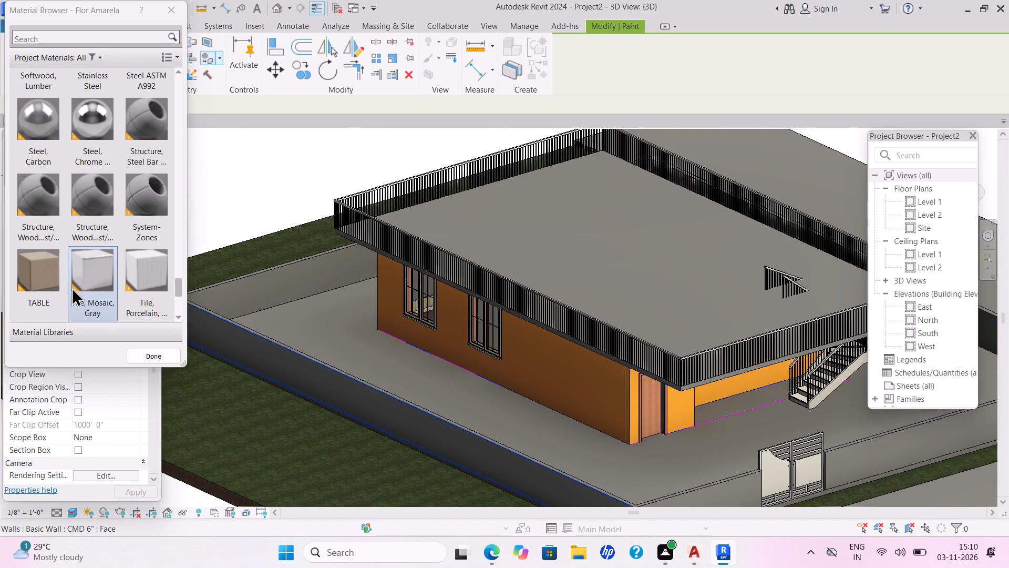
pyautogui.scroll(1, 74, 287)
pyautogui.moveTo(47, 277); pyautogui.dragTo(56, 280)
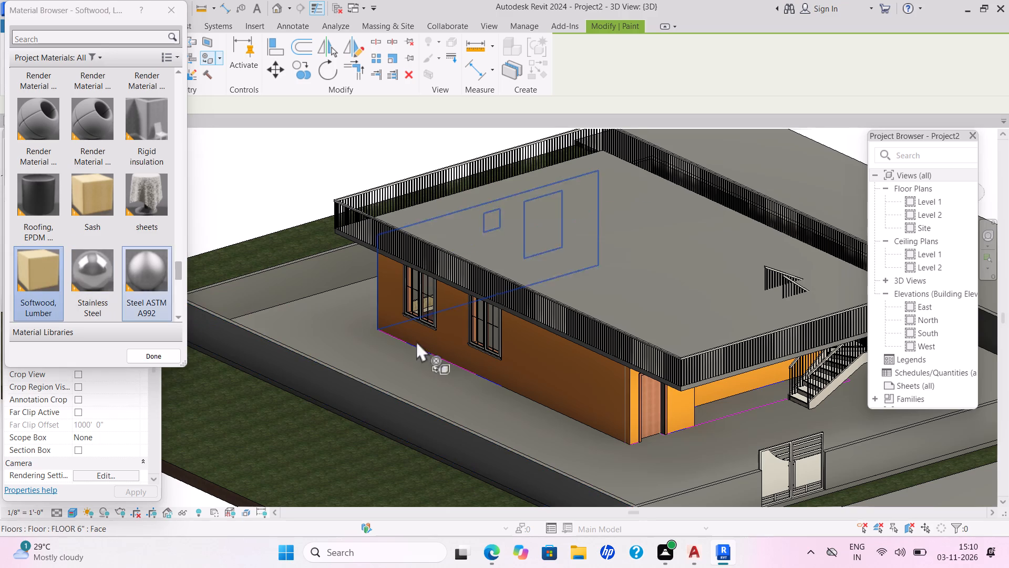
pyautogui.click(438, 368)
pyautogui.click(595, 243)
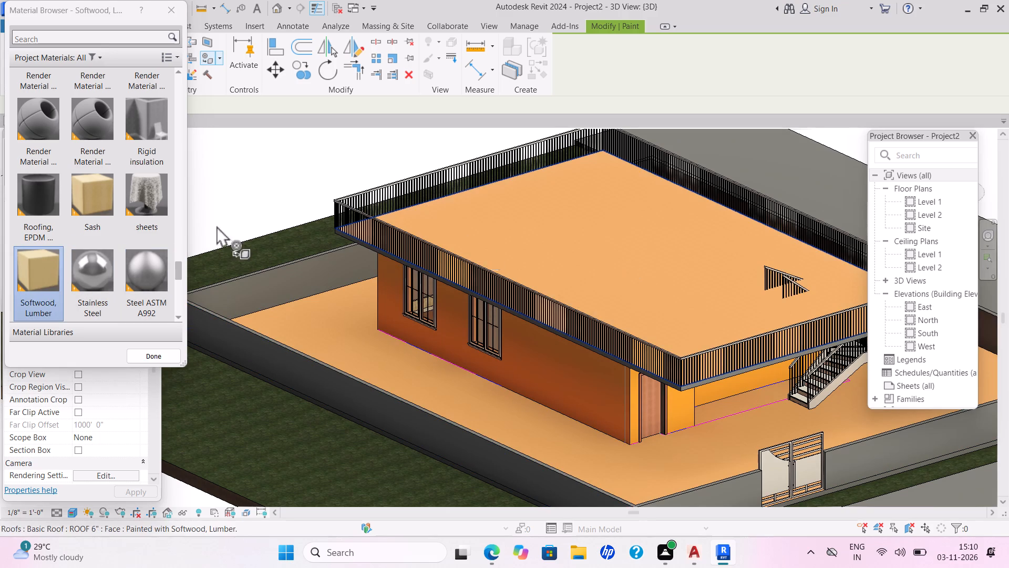
# Paint the inner face of the north compound wall, behind the house, with the Clad - White material.
pyautogui.scroll(2, 128, 201)
pyautogui.scroll(-4, 128, 197)
pyautogui.scroll(1, 128, 197)
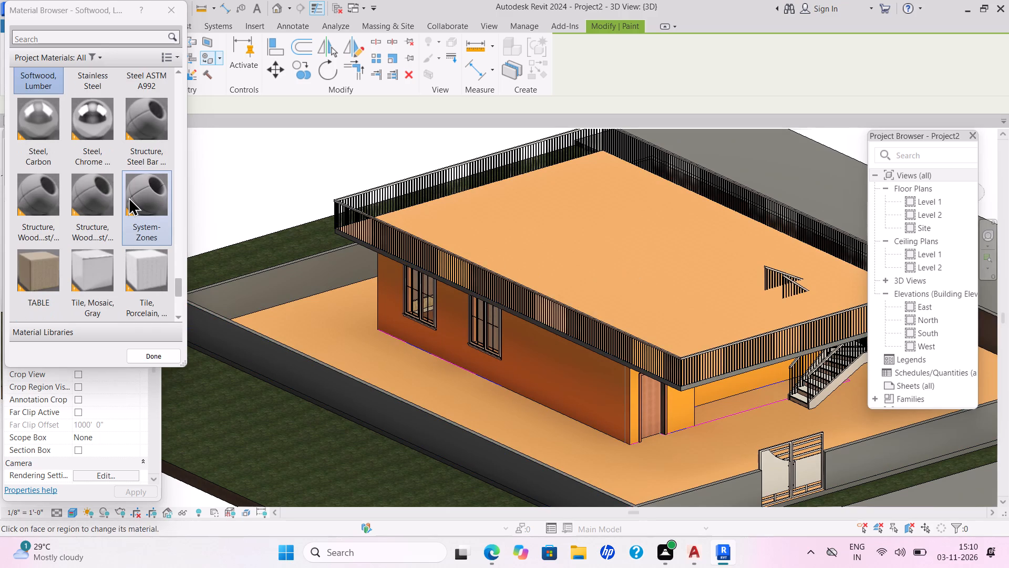
pyautogui.scroll(1, 128, 197)
pyautogui.scroll(-1, 128, 197)
pyautogui.scroll(2, 128, 197)
pyautogui.scroll(-3, 128, 197)
pyautogui.scroll(1, 128, 197)
pyautogui.scroll(-1, 128, 197)
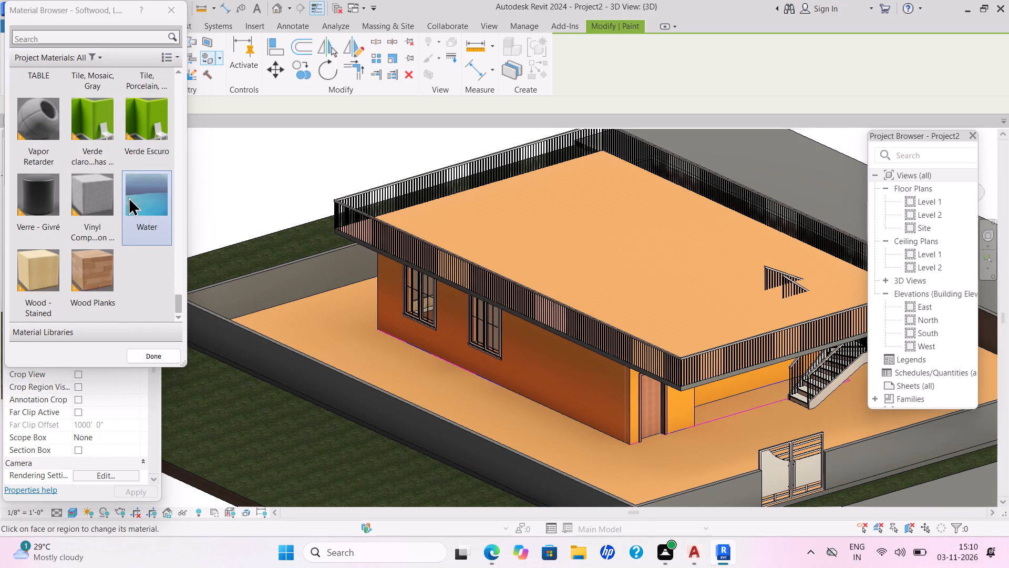
pyautogui.scroll(1, 128, 197)
pyautogui.scroll(-1, 128, 197)
pyautogui.scroll(11, 128, 197)
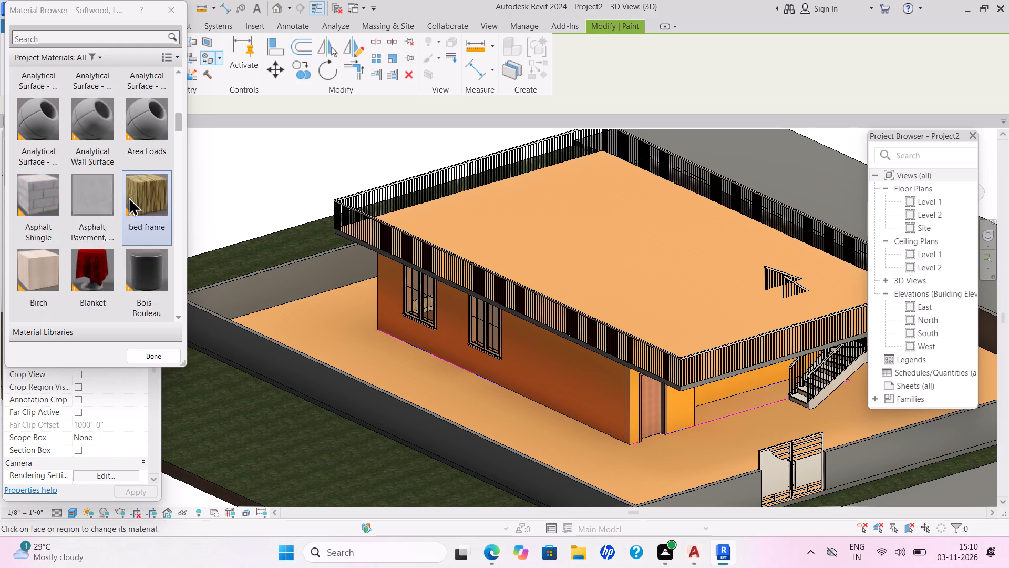
pyautogui.scroll(2, 128, 197)
pyautogui.scroll(-2, 128, 197)
pyautogui.scroll(1, 128, 197)
pyautogui.scroll(-1, 128, 197)
pyautogui.scroll(1, 128, 197)
pyautogui.scroll(-1, 128, 197)
pyautogui.scroll(1, 128, 197)
pyautogui.scroll(-3, 128, 197)
pyautogui.scroll(1, 128, 197)
pyautogui.scroll(-1, 128, 197)
pyautogui.scroll(1, 128, 197)
pyautogui.scroll(-1, 128, 197)
pyautogui.scroll(1, 128, 197)
pyautogui.scroll(-1, 128, 197)
pyautogui.scroll(1, 128, 197)
pyautogui.scroll(-1, 128, 197)
pyautogui.scroll(1, 128, 197)
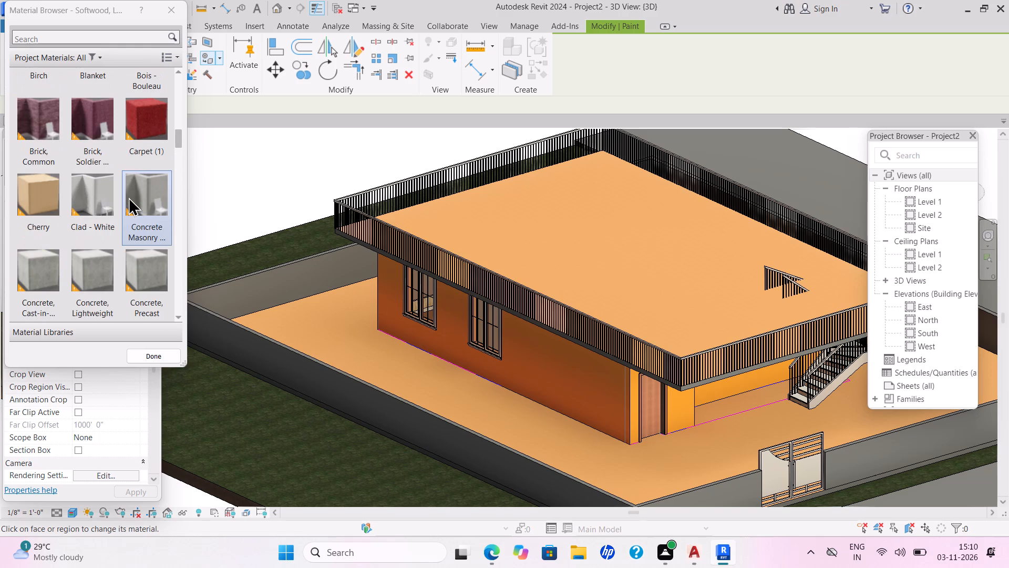
pyautogui.click(114, 202)
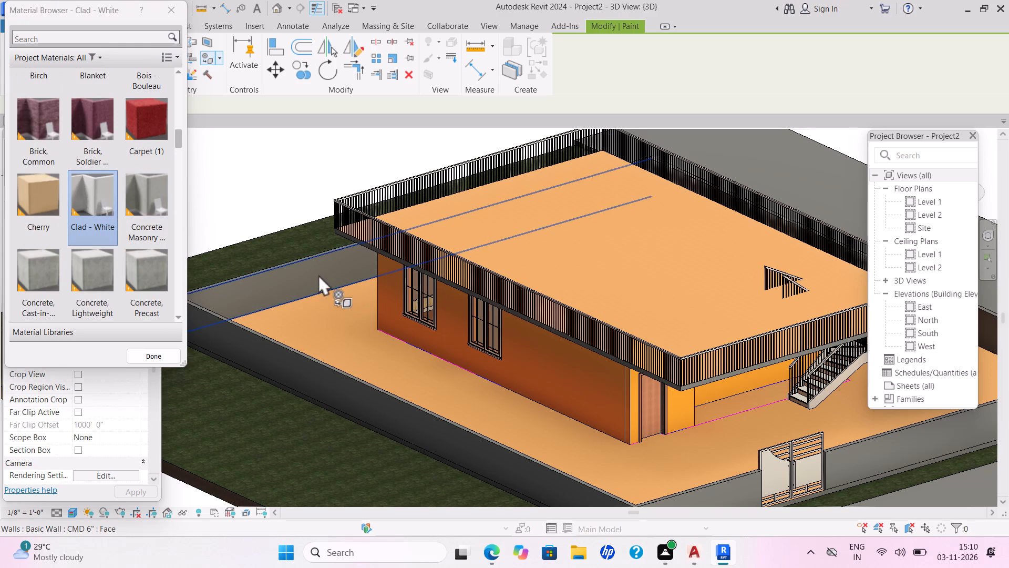
pyautogui.click(318, 275)
# Paint the inner faces of the east, south and west compound walls with Clad - White.
pyautogui.keyDown('shift'); pyautogui.scroll(2, 734, 272); pyautogui.keyUp('shift')
pyautogui.keyDown('shift'); pyautogui.moveTo(734, 272); pyautogui.dragTo(636, 281, button='middle'); pyautogui.keyUp('shift')
pyautogui.scroll(1, 637, 282)
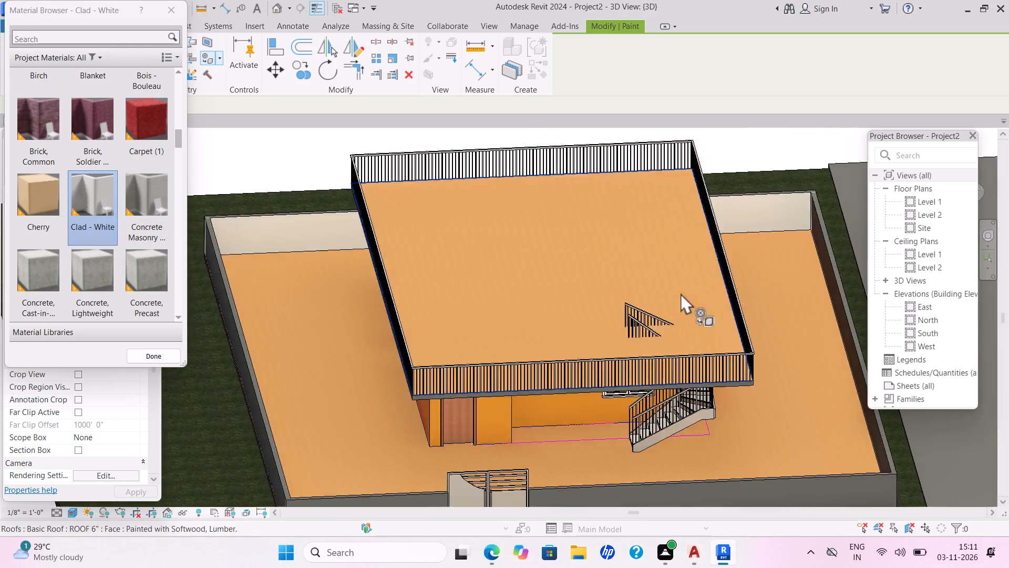
pyautogui.keyDown('shift'); pyautogui.moveTo(681, 293); pyautogui.dragTo(737, 281, button='middle'); pyautogui.keyUp('shift')
pyautogui.moveTo(770, 270); pyautogui.dragTo(532, 244, button='middle')
pyautogui.scroll(-1, 767, 270)
pyautogui.scroll(1, 767, 270)
pyautogui.scroll(-2, 766, 269)
pyautogui.scroll(1, 764, 268)
pyautogui.scroll(-1, 762, 268)
pyautogui.scroll(2, 760, 267)
pyautogui.scroll(-1, 757, 266)
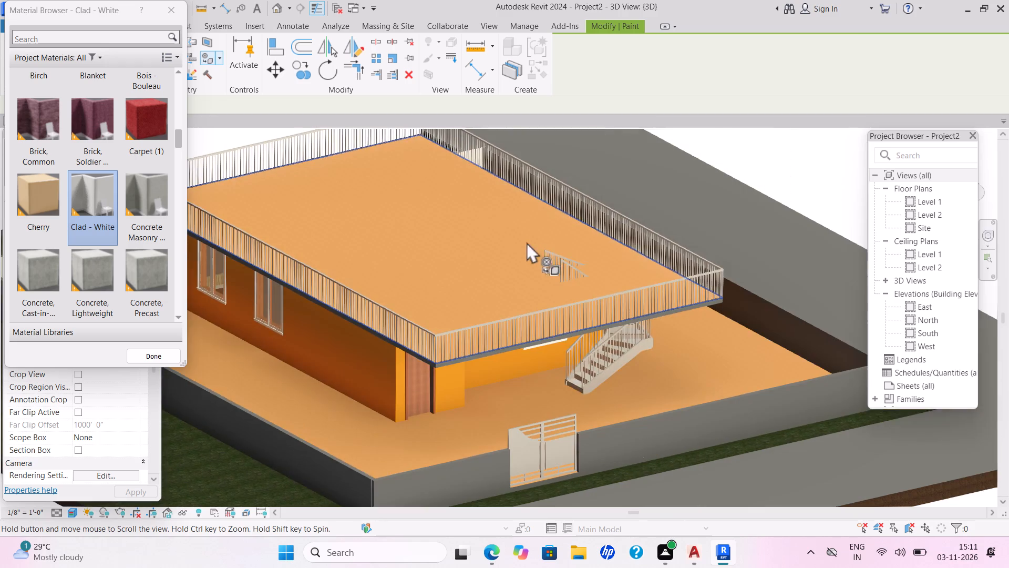
pyautogui.click(749, 315)
pyautogui.scroll(1, 600, 321)
pyautogui.scroll(-2, 599, 321)
pyautogui.keyDown('shift'); pyautogui.moveTo(599, 321); pyautogui.dragTo(726, 317, button='middle'); pyautogui.keyUp('shift')
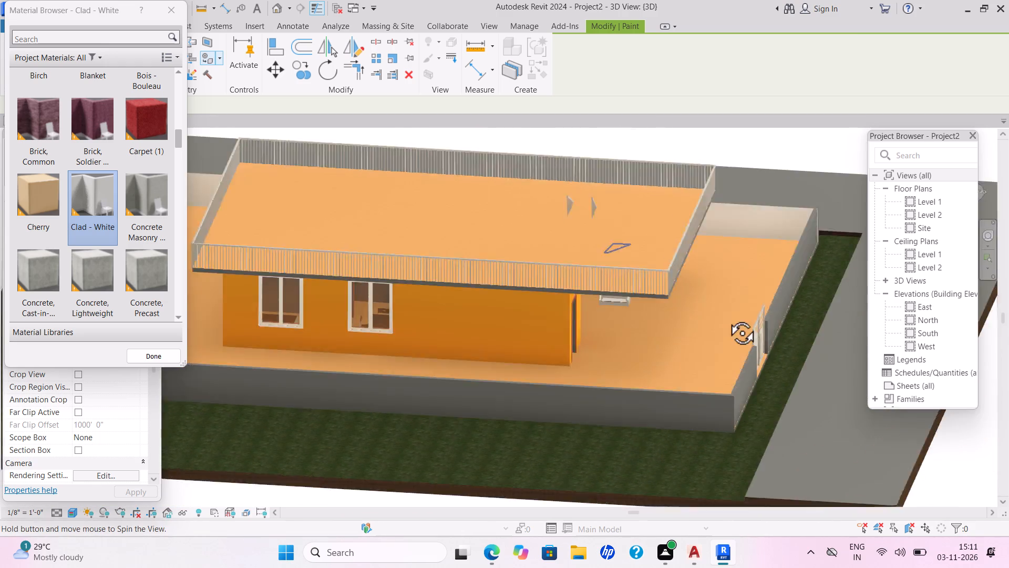
pyautogui.keyDown('shift'); pyautogui.moveTo(726, 317); pyautogui.dragTo(734, 316, button='middle'); pyautogui.keyUp('shift')
pyautogui.click(765, 244)
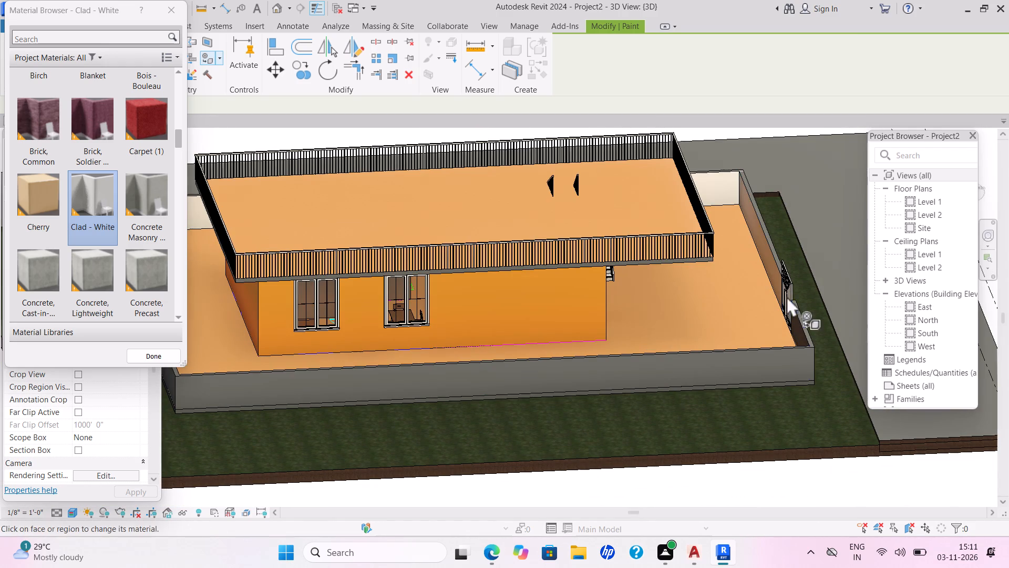
pyautogui.click(795, 321)
pyautogui.scroll(-1, 656, 338)
pyautogui.scroll(2, 656, 338)
pyautogui.keyDown('shift'); pyautogui.moveTo(656, 338); pyautogui.dragTo(726, 341, button='middle'); pyautogui.keyUp('shift')
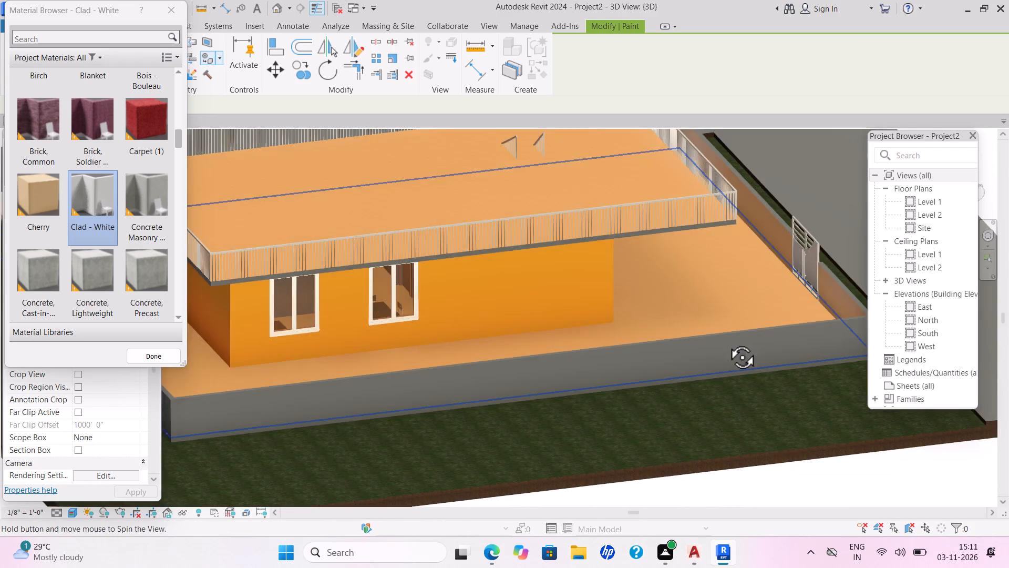
pyautogui.keyDown('shift'); pyautogui.moveTo(726, 341); pyautogui.dragTo(822, 316, button='middle'); pyautogui.keyUp('shift')
pyautogui.keyDown('shift'); pyautogui.moveTo(641, 305); pyautogui.dragTo(704, 300, button='middle'); pyautogui.keyUp('shift')
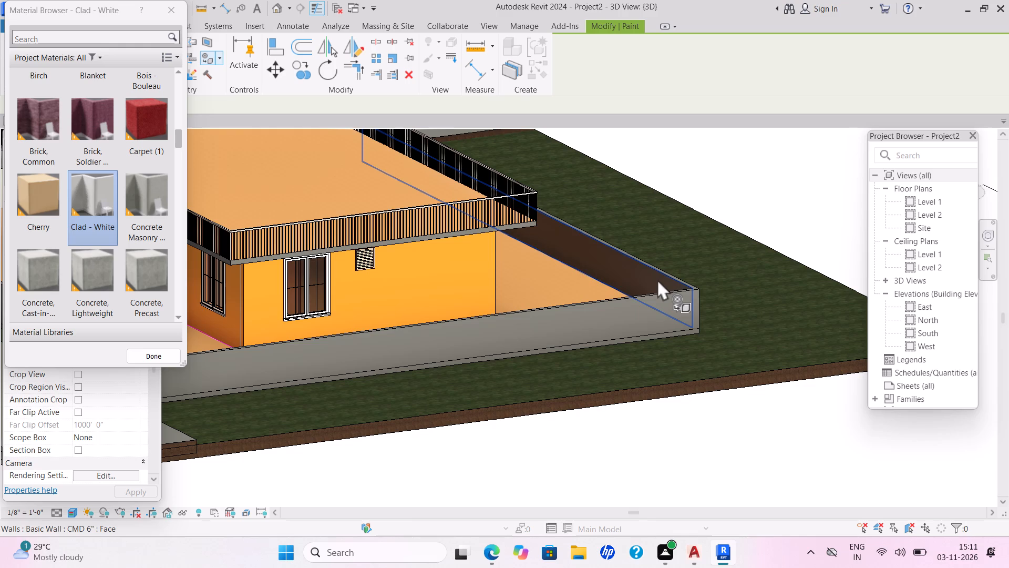
pyautogui.click(657, 279)
# Paint the outer faces of all four compound walls, including both portions beside the gate, with Clad - White.
pyautogui.click(618, 320)
pyautogui.scroll(-3, 549, 337)
pyautogui.keyDown('shift'); pyautogui.scroll(1, 549, 337); pyautogui.keyUp('shift')
pyautogui.keyDown('shift'); pyautogui.moveTo(549, 337); pyautogui.dragTo(608, 338, button='middle'); pyautogui.keyUp('shift')
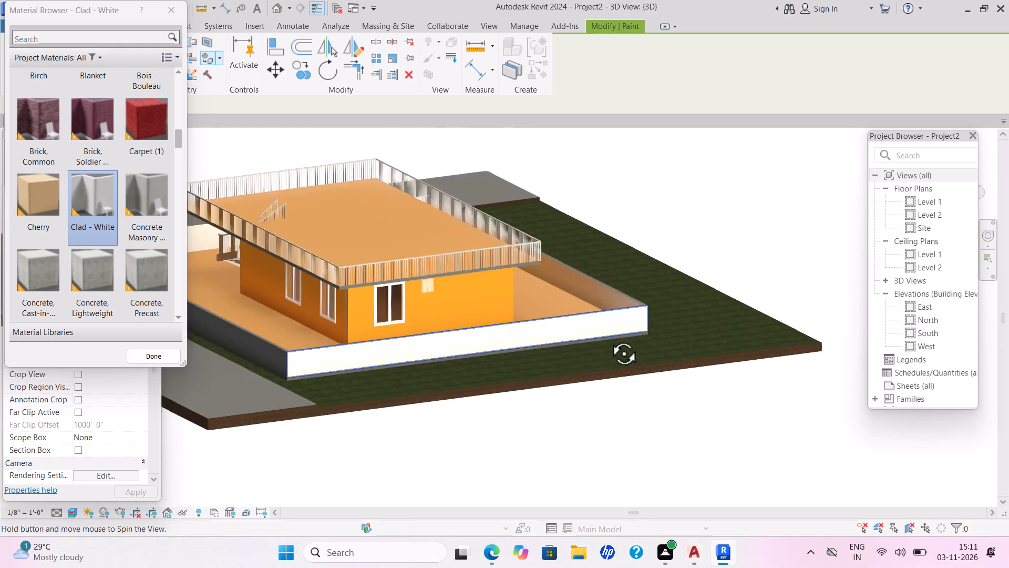
pyautogui.keyDown('shift'); pyautogui.moveTo(608, 338); pyautogui.dragTo(672, 325, button='middle'); pyautogui.keyUp('shift')
pyautogui.click(513, 348)
pyautogui.keyDown('shift'); pyautogui.moveTo(516, 346); pyautogui.dragTo(658, 332, button='middle'); pyautogui.keyUp('shift')
pyautogui.keyDown('shift'); pyautogui.scroll(2, 517, 346); pyautogui.keyUp('shift')
pyautogui.keyDown('shift'); pyautogui.scroll(-1, 619, 338); pyautogui.keyUp('shift')
pyautogui.keyDown('shift'); pyautogui.scroll(1, 624, 338); pyautogui.keyUp('shift')
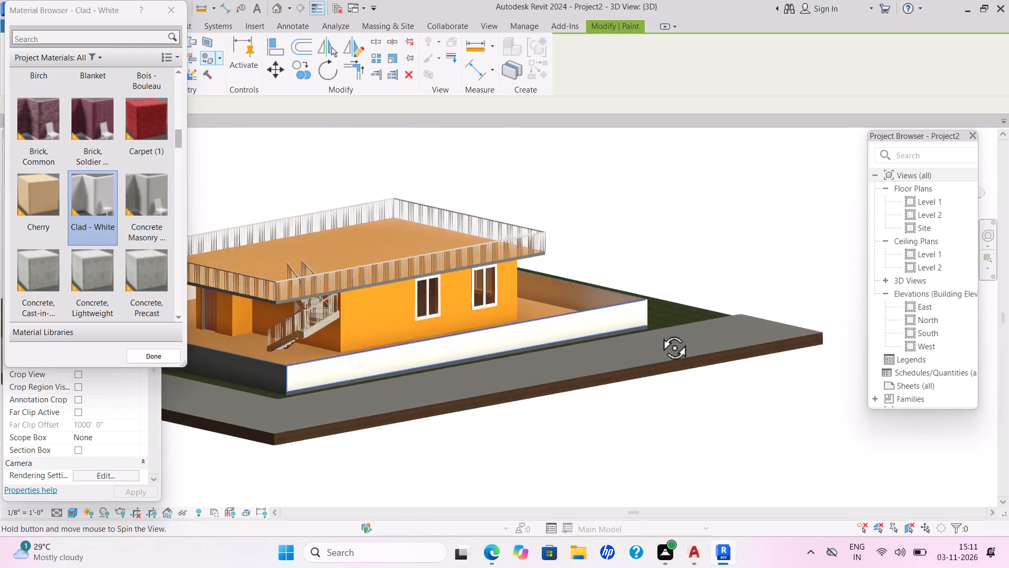
pyautogui.keyDown('shift'); pyautogui.moveTo(658, 332); pyautogui.dragTo(672, 330, button='middle'); pyautogui.keyUp('shift')
pyautogui.keyDown('shift'); pyautogui.scroll(1, 658, 332); pyautogui.keyUp('shift')
pyautogui.click(442, 352)
pyautogui.scroll(1, 475, 349)
pyautogui.scroll(-1, 475, 349)
pyautogui.moveTo(479, 353); pyautogui.dragTo(637, 332, button='middle')
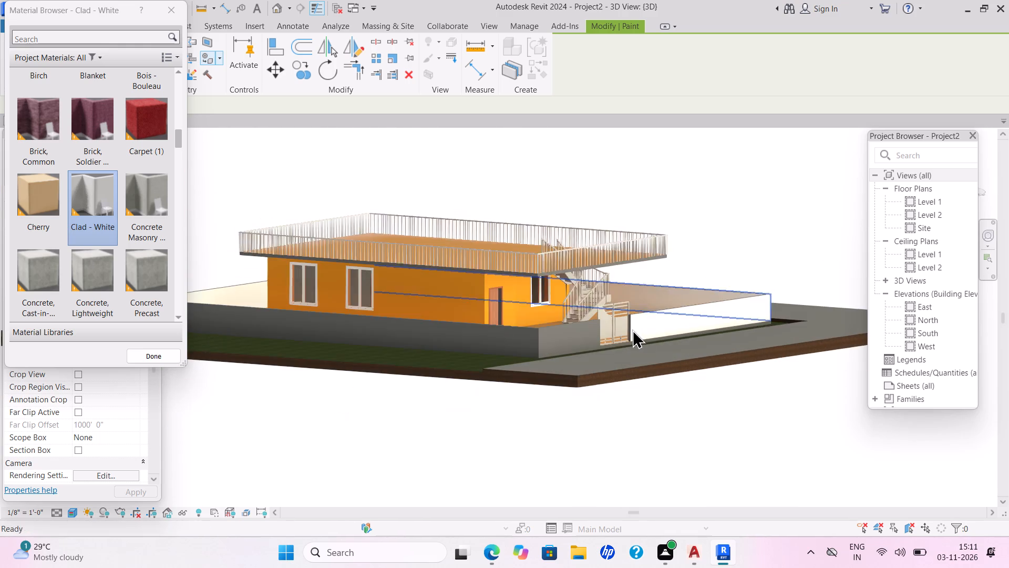
pyautogui.click(562, 333)
pyautogui.click(504, 333)
pyautogui.scroll(-1, 514, 332)
pyautogui.scroll(1, 516, 332)
pyautogui.scroll(-1, 517, 332)
pyautogui.scroll(2, 518, 334)
pyautogui.keyDown('shift'); pyautogui.scroll(-1, 519, 335); pyautogui.keyUp('shift')
pyautogui.keyDown('shift'); pyautogui.moveTo(522, 338); pyautogui.dragTo(621, 337, button='middle'); pyautogui.keyUp('shift')
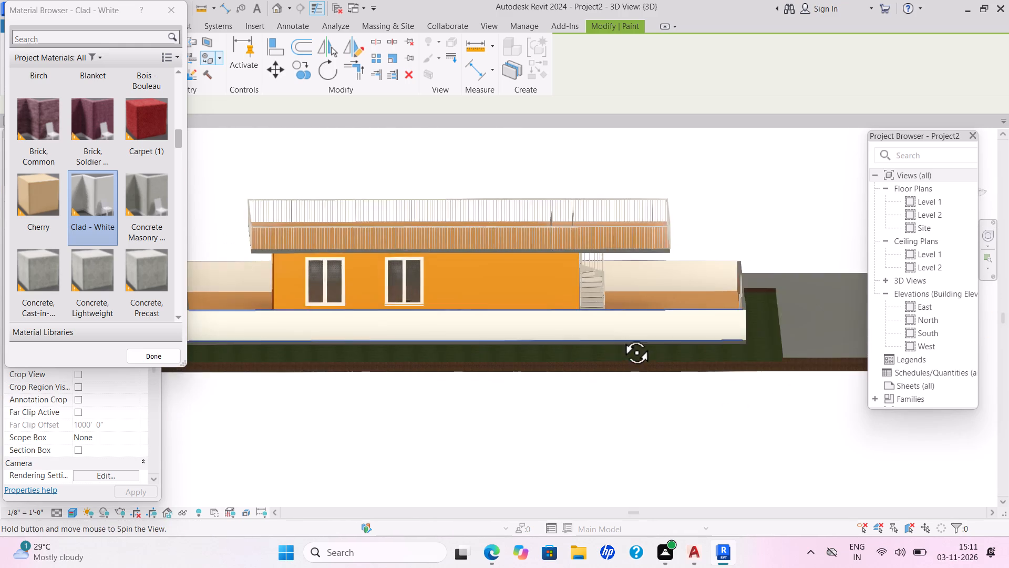
pyautogui.keyDown('shift'); pyautogui.moveTo(621, 337); pyautogui.dragTo(630, 335, button='middle'); pyautogui.keyUp('shift')
# Paint the floor slab's exposed south and west edge faces below the compound wall with the Cherry material.
pyautogui.click(33, 221)
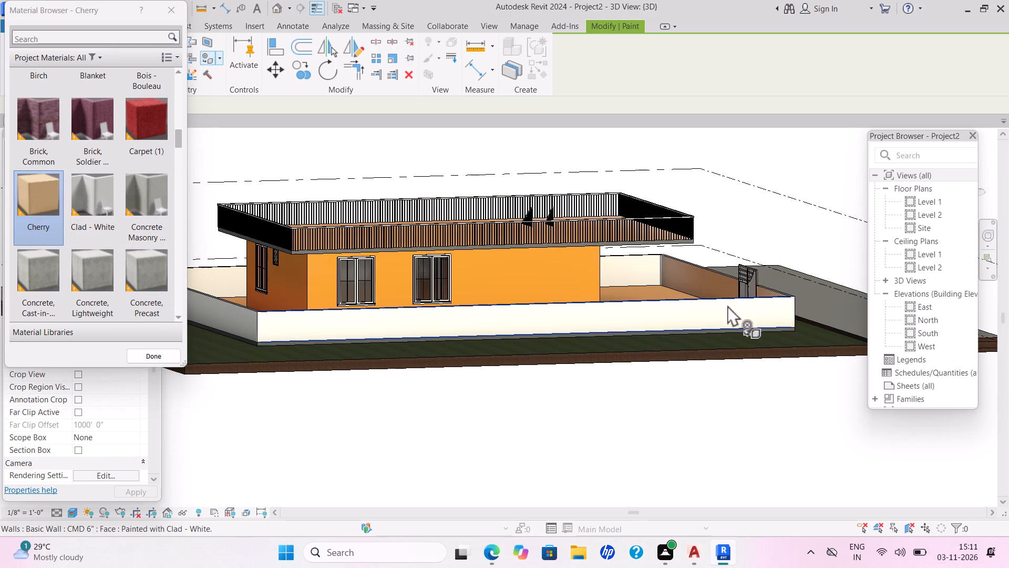
pyautogui.scroll(-1, 595, 208)
pyautogui.scroll(4, 595, 206)
pyautogui.scroll(-1, 568, 211)
pyautogui.scroll(4, 568, 211)
pyautogui.scroll(-1, 568, 212)
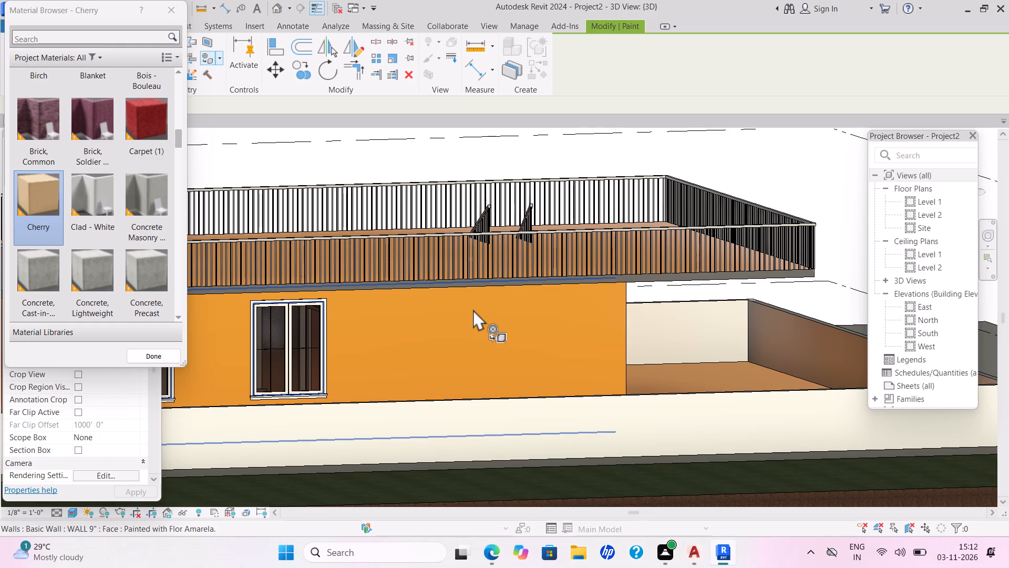
pyautogui.scroll(-1, 674, 326)
pyautogui.scroll(1, 674, 326)
pyautogui.scroll(-2, 674, 326)
pyautogui.scroll(1, 673, 327)
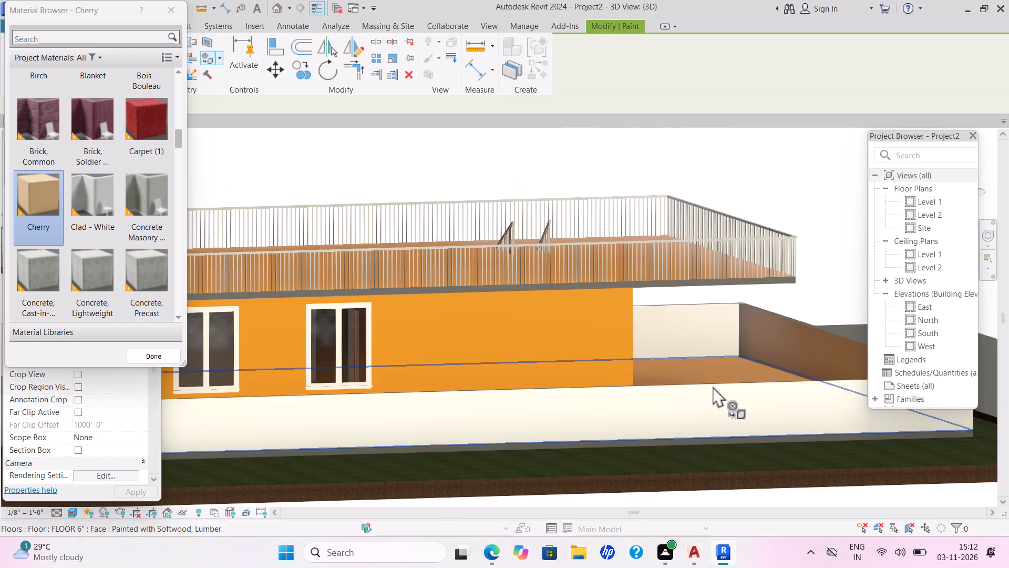
pyautogui.keyDown('shift'); pyautogui.moveTo(725, 408); pyautogui.dragTo(718, 412, button='middle'); pyautogui.keyUp('shift')
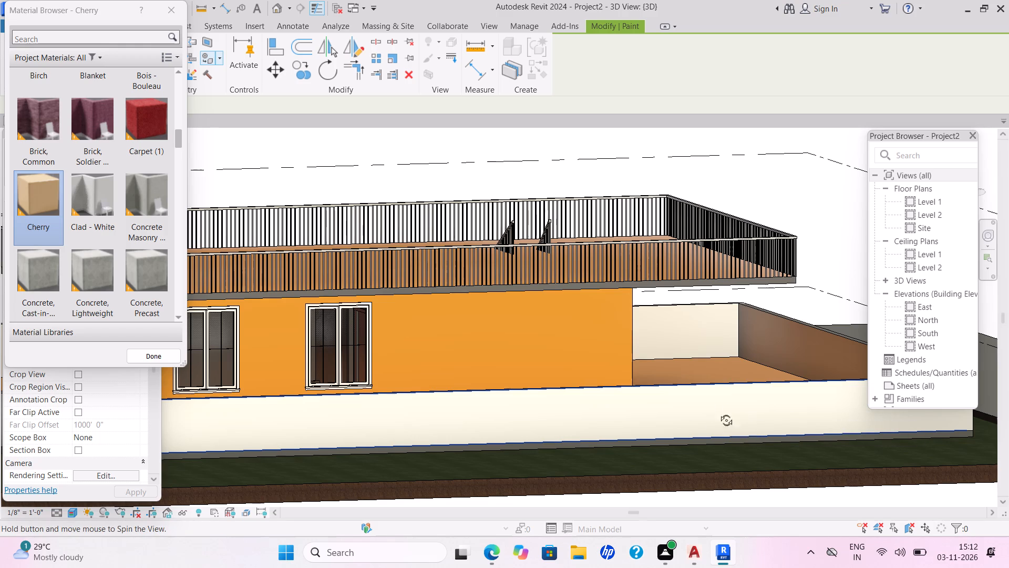
pyautogui.keyDown('shift'); pyautogui.moveTo(718, 412); pyautogui.dragTo(615, 418, button='middle'); pyautogui.keyUp('shift')
pyautogui.moveTo(675, 417); pyautogui.dragTo(631, 377, button='middle')
pyautogui.scroll(-1, 492, 453)
pyautogui.scroll(1, 492, 453)
pyautogui.scroll(-1, 491, 453)
pyautogui.scroll(1, 491, 453)
pyautogui.scroll(-1, 491, 453)
pyautogui.scroll(1, 491, 453)
pyautogui.scroll(-1, 491, 453)
pyautogui.scroll(4, 491, 453)
pyautogui.scroll(-1, 491, 453)
pyautogui.scroll(1, 491, 453)
pyautogui.scroll(-3, 488, 453)
pyautogui.scroll(1, 489, 454)
pyautogui.scroll(-1, 489, 454)
pyautogui.scroll(1, 489, 454)
pyautogui.scroll(-1, 489, 454)
pyautogui.scroll(5, 489, 454)
pyautogui.middleClick(489, 454)
pyautogui.scroll(-1, 489, 454)
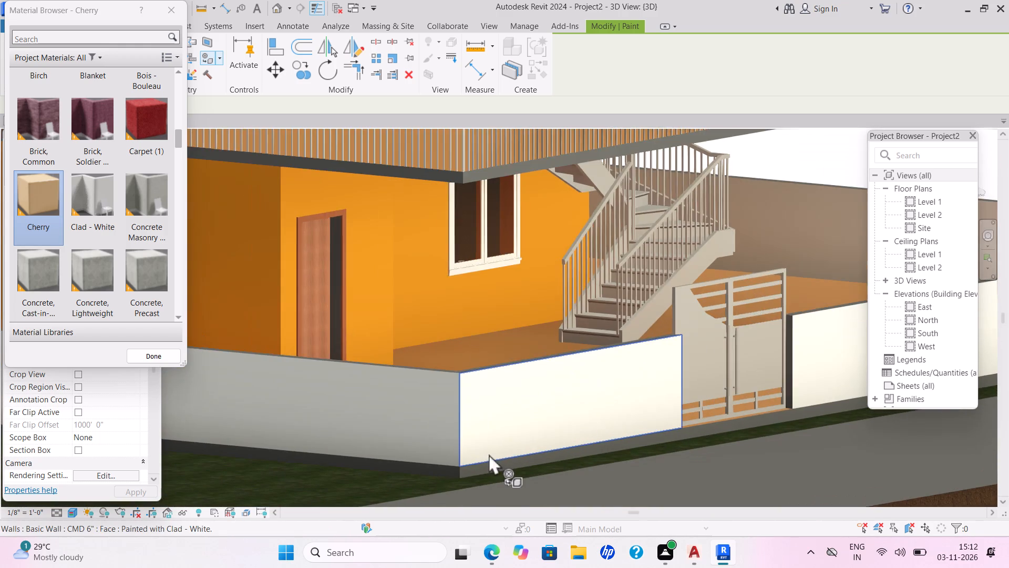
pyautogui.scroll(7, 475, 470)
pyautogui.scroll(-1, 473, 470)
pyautogui.scroll(2, 473, 470)
pyautogui.scroll(-1, 473, 470)
pyautogui.scroll(1, 473, 470)
pyautogui.scroll(-1, 473, 470)
pyautogui.scroll(1, 473, 470)
pyautogui.scroll(-2, 473, 470)
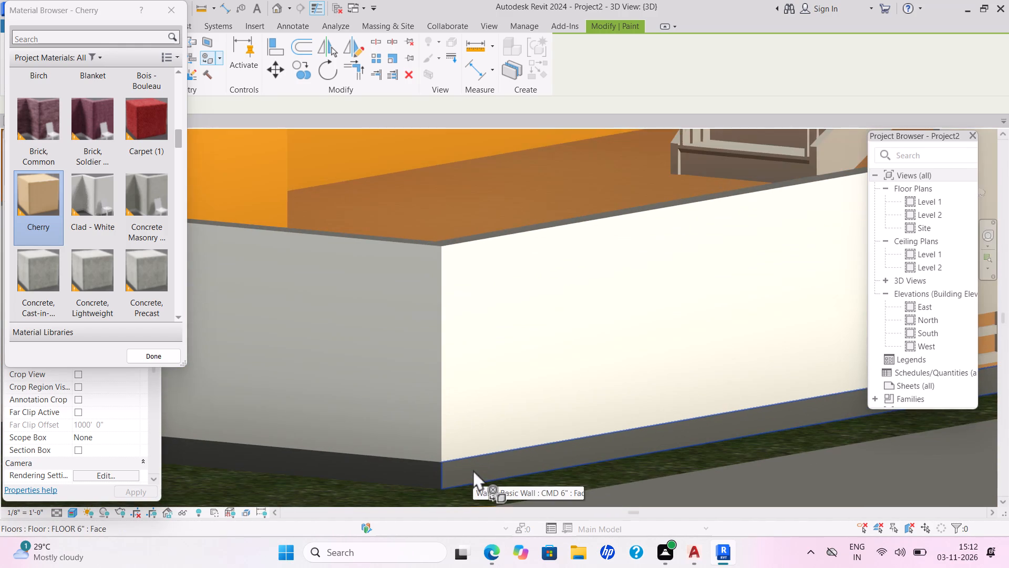
pyautogui.click(473, 470)
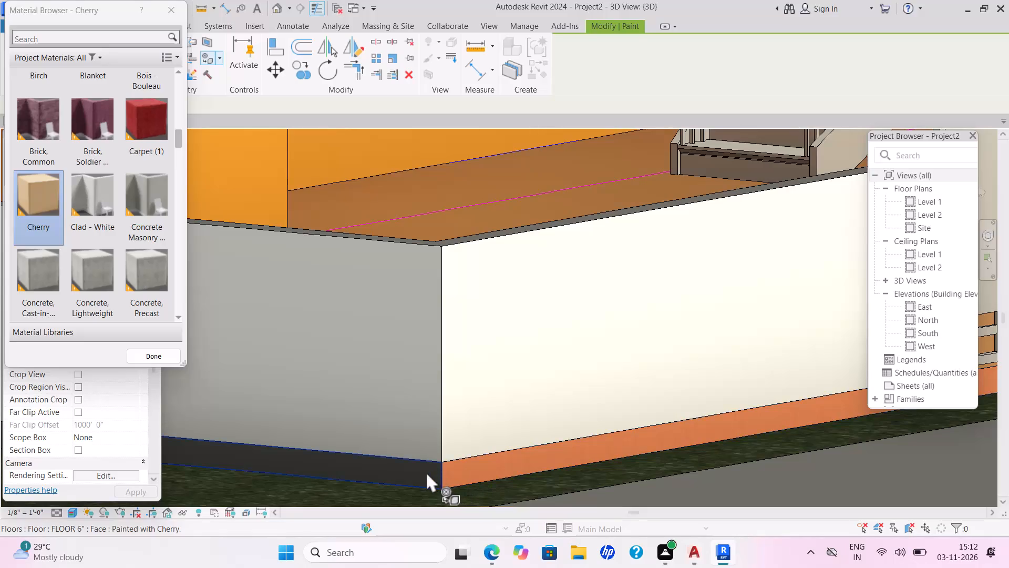
pyautogui.click(426, 472)
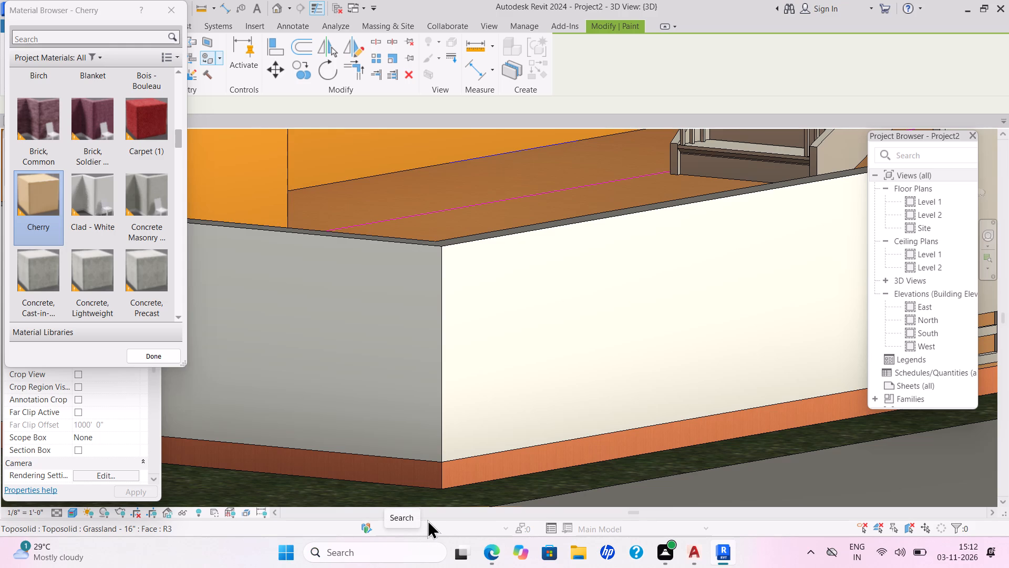
# Paint the top faces of the south compound wall's portion west of the gate and the adjoining west compound wall with Cherry.
pyautogui.click(431, 240)
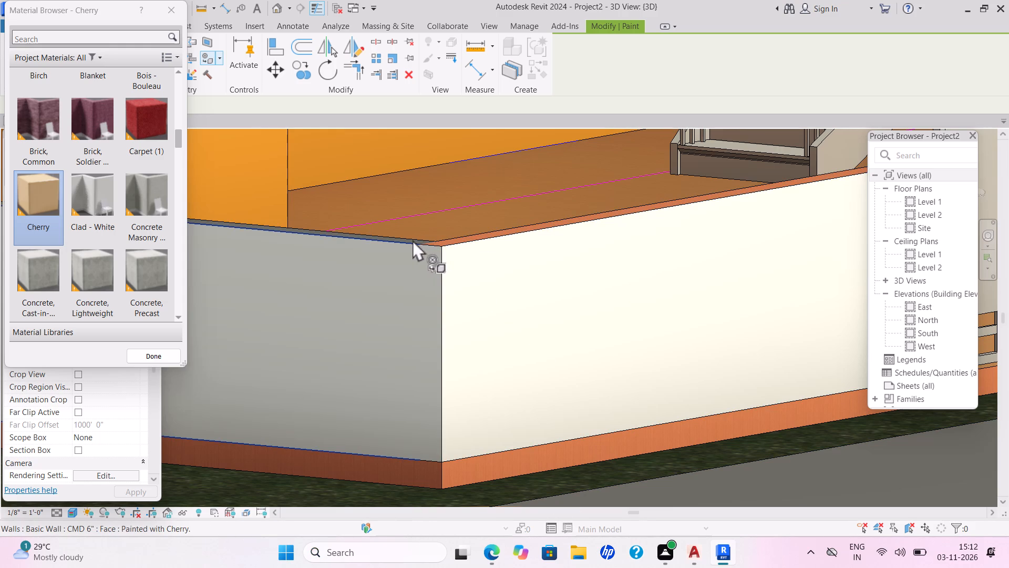
pyautogui.scroll(-1, 410, 237)
pyautogui.scroll(2, 410, 237)
pyautogui.scroll(-1, 409, 238)
pyautogui.scroll(5, 409, 238)
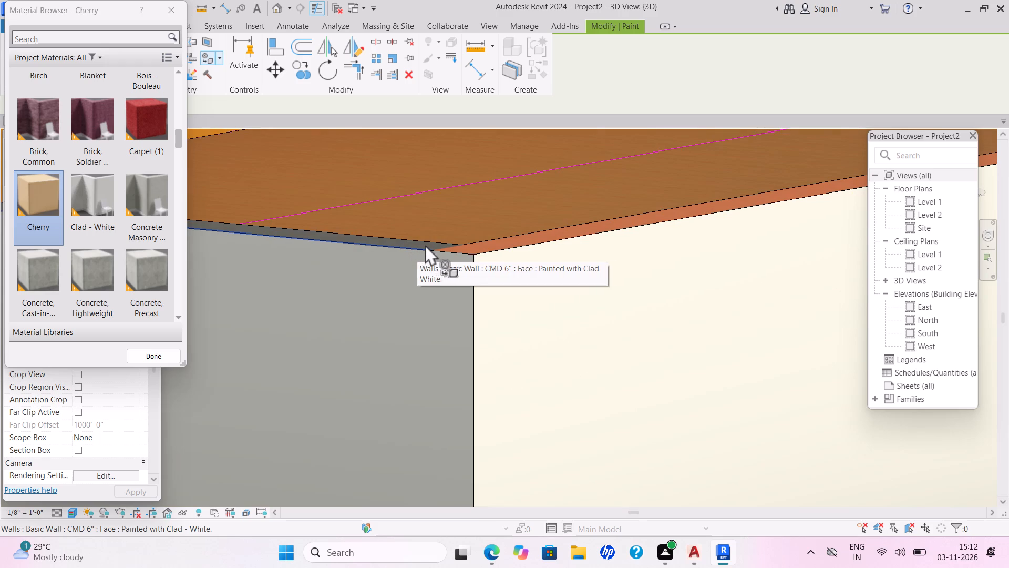
pyautogui.scroll(1, 423, 245)
pyautogui.scroll(-1, 423, 245)
pyautogui.scroll(1, 423, 245)
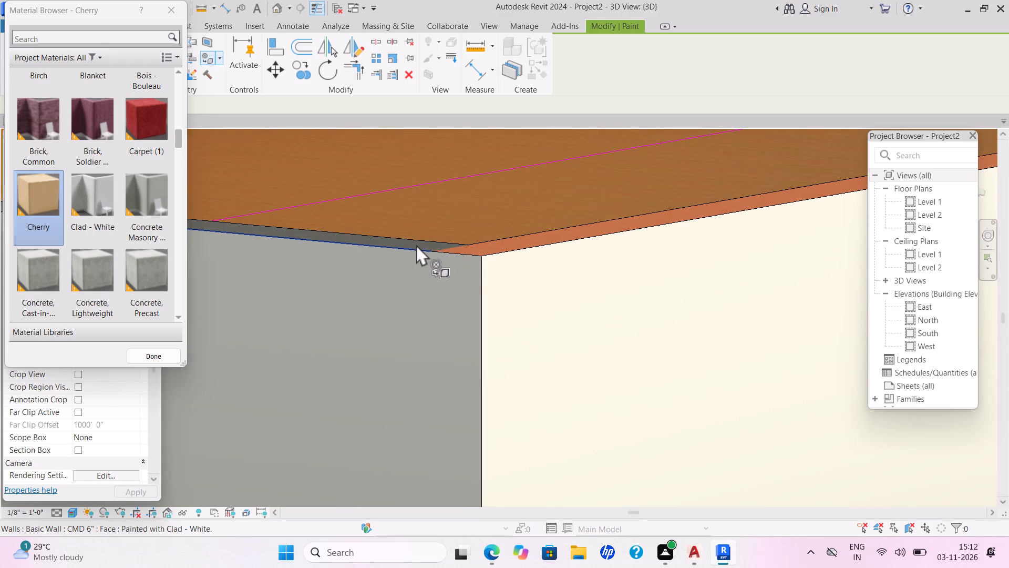
pyautogui.scroll(1, 417, 244)
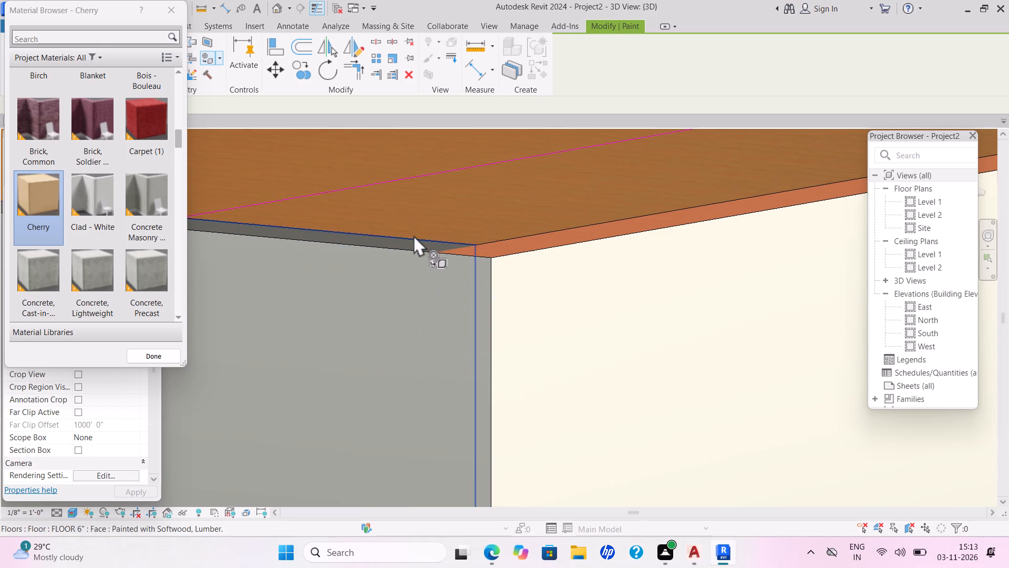
pyautogui.scroll(-1, 414, 235)
pyautogui.scroll(2, 414, 235)
pyautogui.scroll(-3, 414, 235)
pyautogui.scroll(1, 414, 235)
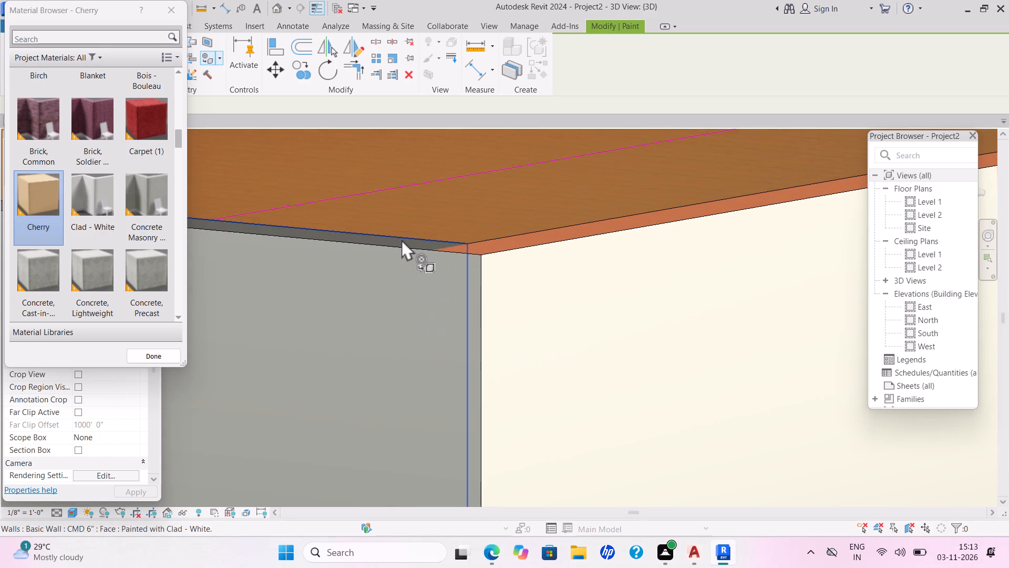
pyautogui.scroll(1, 411, 240)
pyautogui.scroll(-1, 411, 240)
pyautogui.scroll(6, 408, 239)
pyautogui.scroll(-2, 408, 239)
pyautogui.scroll(1, 408, 239)
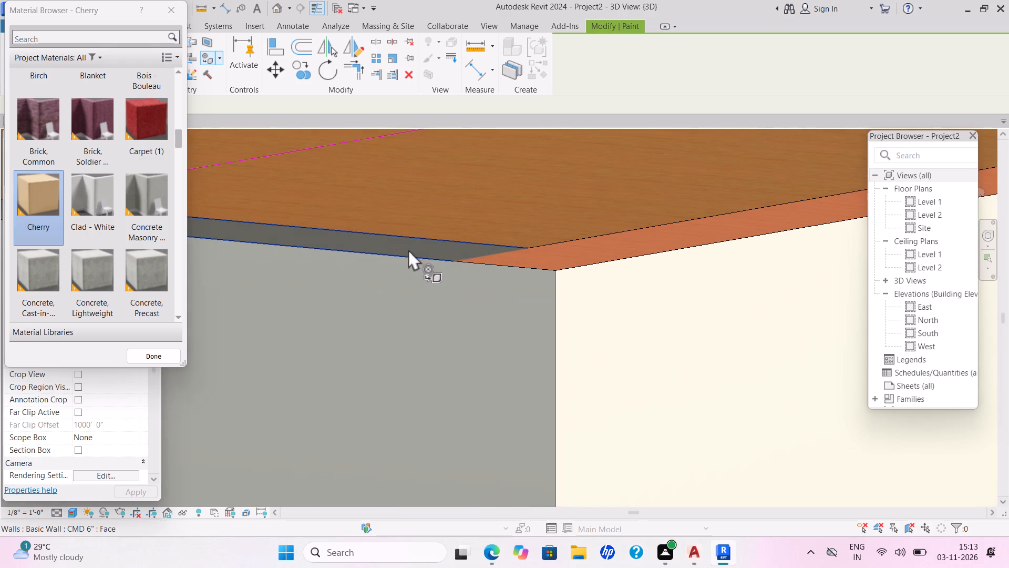
pyautogui.click(408, 250)
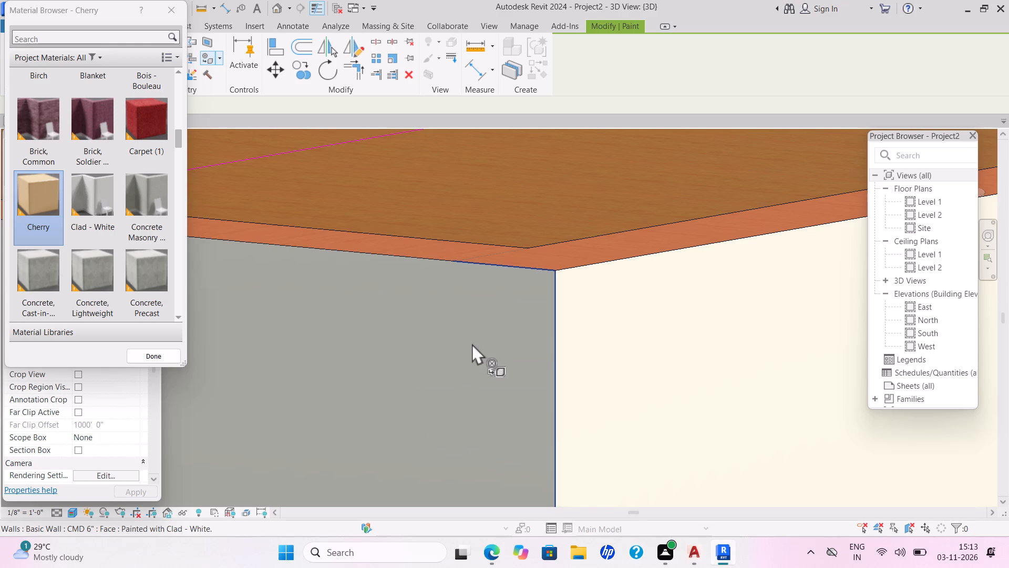
# Paint the top face of the compound wall portion on the gate's other side, in front of the staircase, with Cherry.
pyautogui.keyDown('shift'); pyautogui.scroll(2, 480, 347); pyautogui.keyUp('shift')
pyautogui.keyDown('shift'); pyautogui.moveTo(480, 347); pyautogui.dragTo(419, 355, button='middle'); pyautogui.keyUp('shift')
pyautogui.keyDown('shift'); pyautogui.scroll(-1, 480, 347); pyautogui.keyUp('shift')
pyautogui.keyDown('shift'); pyautogui.scroll(2, 479, 347); pyautogui.keyUp('shift')
pyautogui.scroll(2, 419, 355)
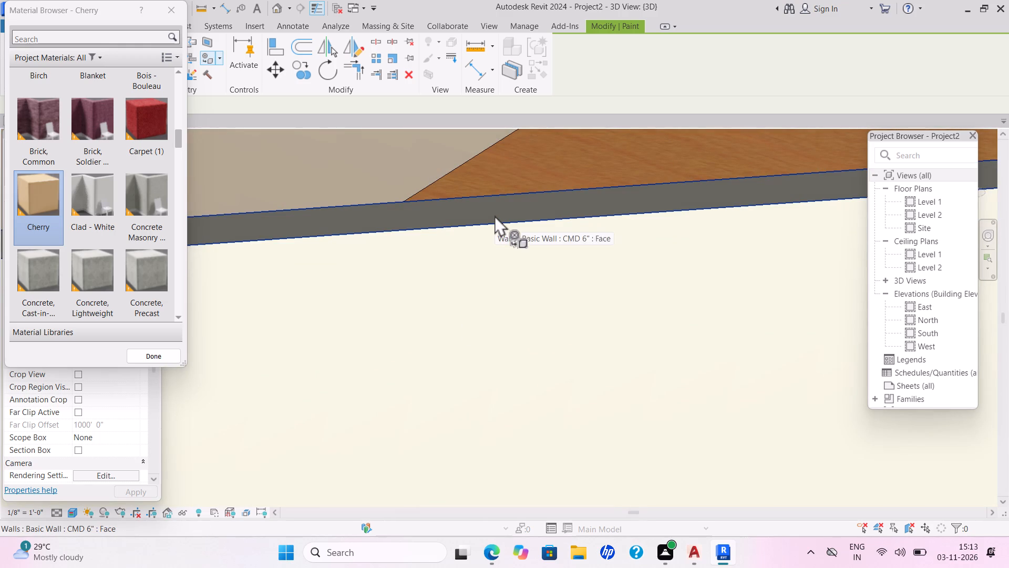
pyautogui.click(495, 215)
# Paint the floor slab's exposed east edge face, below the compound wall, with the Cherry material.
pyautogui.scroll(1, 482, 283)
pyautogui.scroll(-2, 481, 285)
pyautogui.scroll(1, 480, 290)
pyautogui.scroll(-1, 480, 291)
pyautogui.scroll(1, 481, 292)
pyautogui.scroll(-2, 481, 293)
pyautogui.scroll(1, 489, 301)
pyautogui.scroll(-2, 489, 301)
pyautogui.scroll(1, 489, 301)
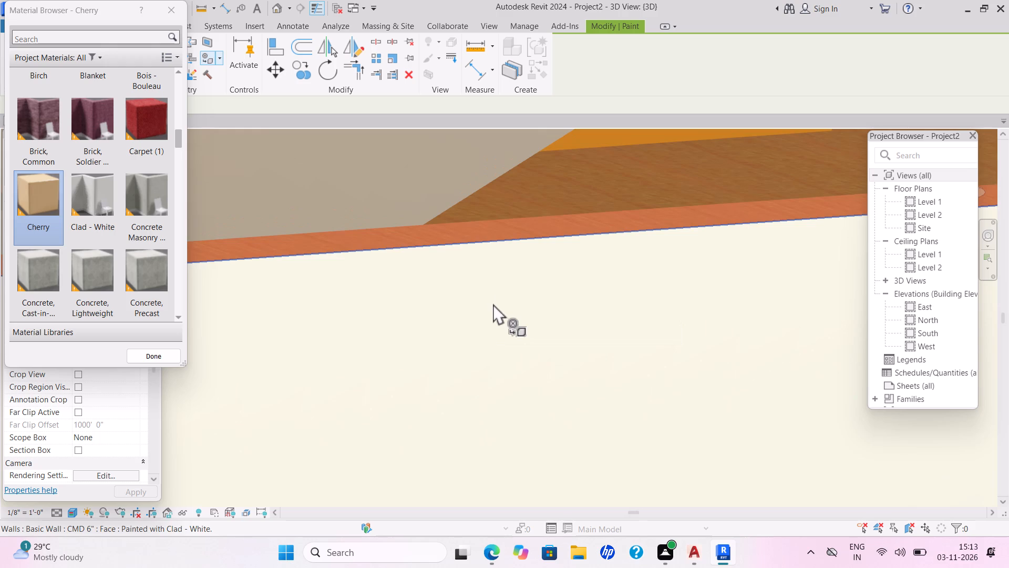
pyautogui.scroll(-6, 493, 303)
pyautogui.scroll(2, 491, 303)
pyautogui.scroll(-2, 490, 303)
pyautogui.scroll(1, 488, 309)
pyautogui.scroll(-3, 488, 309)
pyautogui.scroll(2, 488, 313)
pyautogui.scroll(-1, 488, 313)
pyautogui.scroll(1, 488, 313)
pyautogui.scroll(-1, 488, 313)
pyautogui.scroll(1, 487, 313)
pyautogui.scroll(-1, 487, 313)
pyautogui.scroll(1, 487, 313)
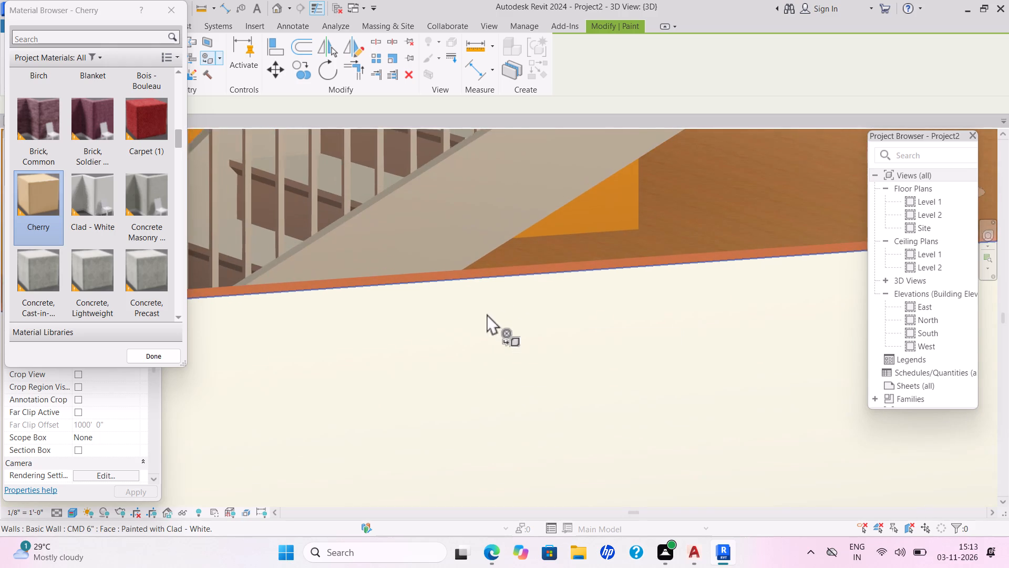
pyautogui.scroll(-1, 487, 313)
pyautogui.scroll(2, 487, 313)
pyautogui.scroll(-1, 487, 313)
pyautogui.scroll(2, 487, 330)
pyautogui.scroll(-2, 483, 344)
pyautogui.moveTo(481, 343); pyautogui.dragTo(514, 229, button='middle')
pyautogui.scroll(1, 522, 278)
pyautogui.scroll(-2, 522, 279)
pyautogui.moveTo(518, 284); pyautogui.dragTo(517, 285, button='middle')
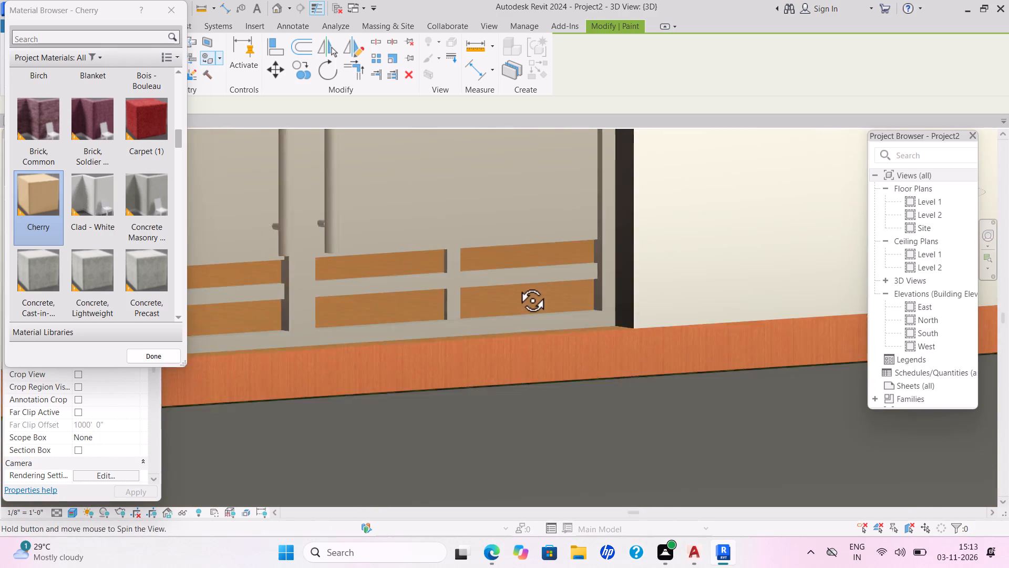
pyautogui.scroll(-2, 517, 285)
pyautogui.moveTo(517, 285); pyautogui.dragTo(455, 300, button='middle')
pyautogui.moveTo(569, 309); pyautogui.dragTo(508, 319, button='middle')
pyautogui.keyDown('shift'); pyautogui.scroll(-3, 568, 309); pyautogui.keyUp('shift')
pyautogui.keyDown('shift'); pyautogui.scroll(1, 567, 309); pyautogui.keyUp('shift')
pyautogui.keyDown('shift'); pyautogui.scroll(-1, 567, 309); pyautogui.keyUp('shift')
pyautogui.keyDown('shift'); pyautogui.scroll(2, 566, 309); pyautogui.keyUp('shift')
pyautogui.keyDown('shift'); pyautogui.scroll(-1, 552, 313); pyautogui.keyUp('shift')
pyautogui.keyDown('shift'); pyautogui.scroll(-2, 509, 319); pyautogui.keyUp('shift')
pyautogui.keyDown('shift'); pyautogui.scroll(2, 509, 319); pyautogui.keyUp('shift')
pyautogui.scroll(-1, 506, 319)
pyautogui.scroll(1, 505, 319)
pyautogui.scroll(-1, 504, 319)
pyautogui.scroll(1, 504, 319)
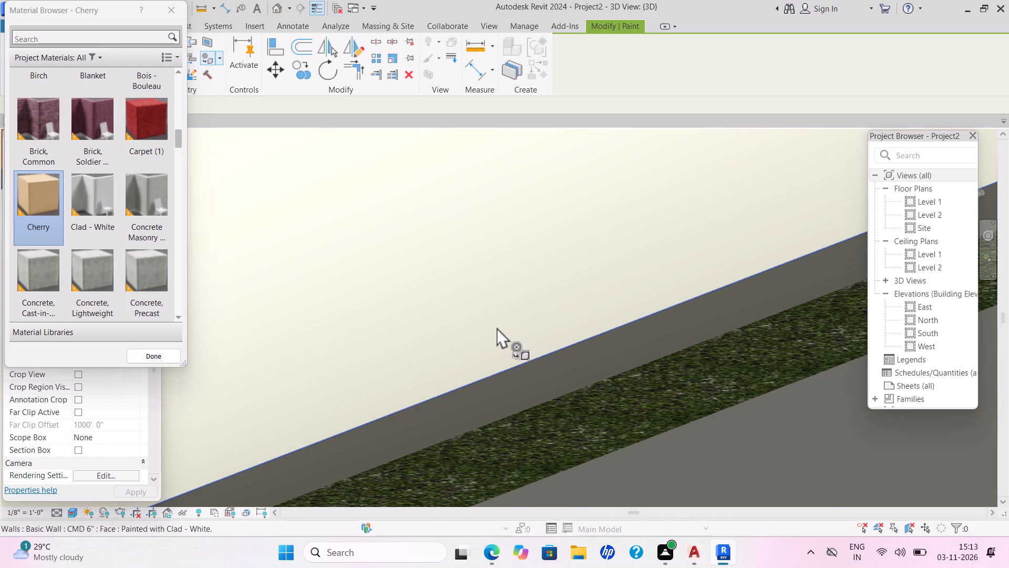
pyautogui.click(502, 383)
# Paint the top face of the east compound wall with the Cherry material.
pyautogui.scroll(-4, 475, 380)
pyautogui.scroll(1, 474, 379)
pyautogui.scroll(-1, 473, 379)
pyautogui.moveTo(470, 378); pyautogui.dragTo(479, 394, button='middle')
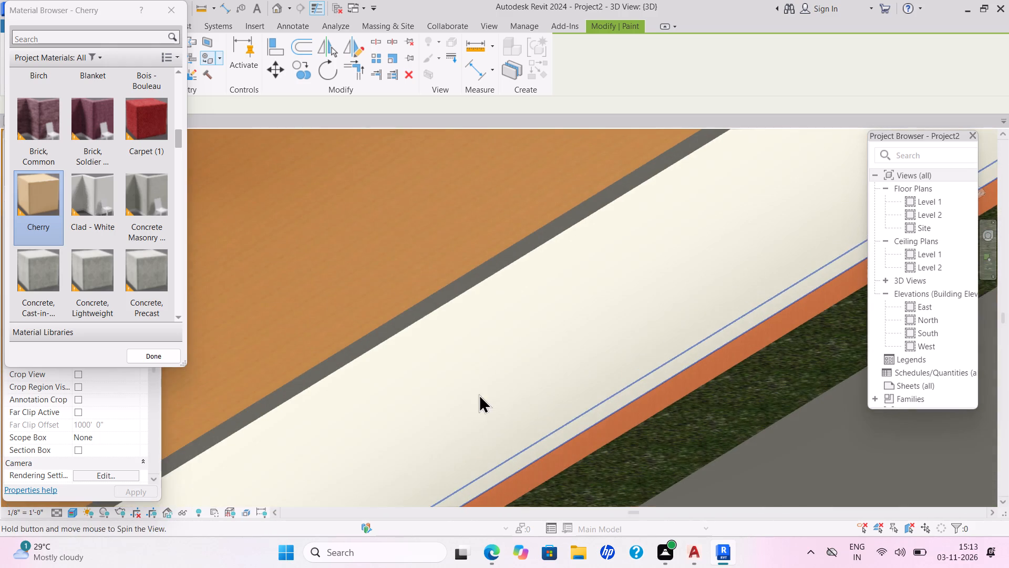
pyautogui.scroll(-1, 386, 332)
pyautogui.scroll(1, 386, 332)
pyautogui.scroll(-3, 386, 332)
pyautogui.scroll(4, 386, 332)
pyautogui.click(389, 333)
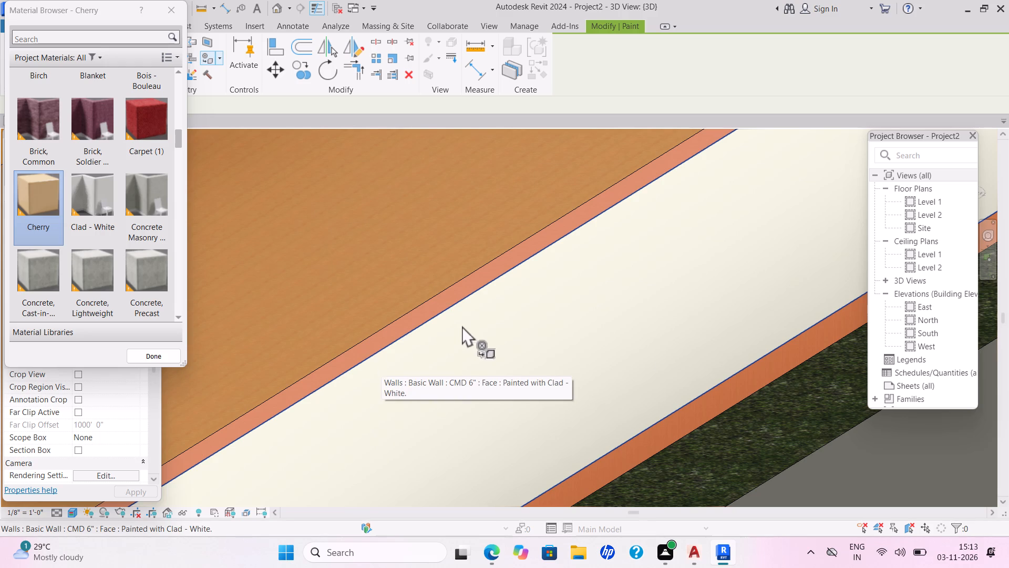
# Paint the north compound wall's top face and the floor slab's exposed edge below it with Cherry.
pyautogui.scroll(-1, 594, 330)
pyautogui.keyDown('shift'); pyautogui.moveTo(593, 334); pyautogui.dragTo(478, 347, button='middle'); pyautogui.keyUp('shift')
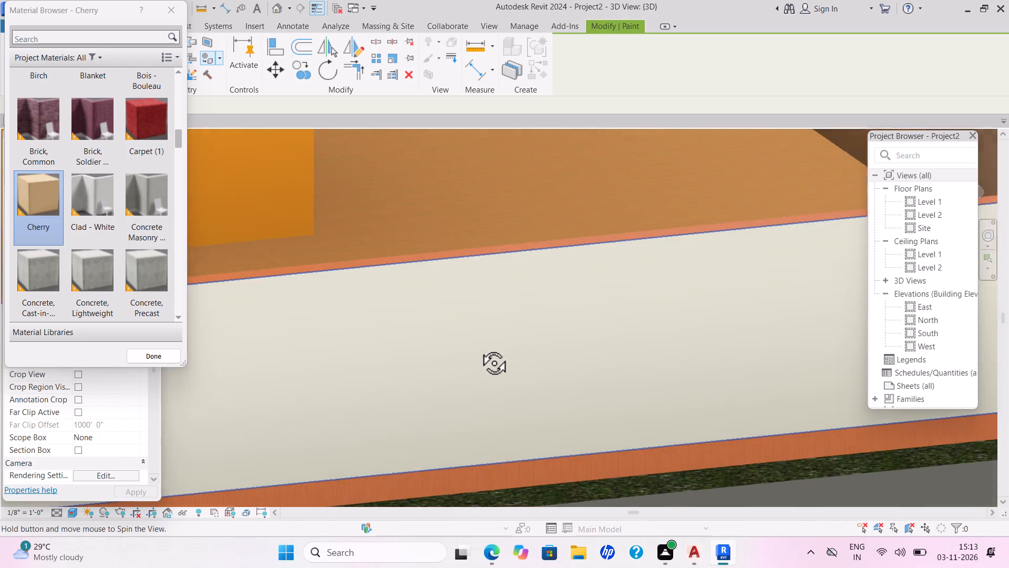
pyautogui.keyDown('shift'); pyautogui.moveTo(478, 347); pyautogui.dragTo(479, 347, button='middle'); pyautogui.keyUp('shift')
pyautogui.keyDown('shift'); pyautogui.moveTo(553, 342); pyautogui.dragTo(502, 339, button='middle'); pyautogui.keyUp('shift')
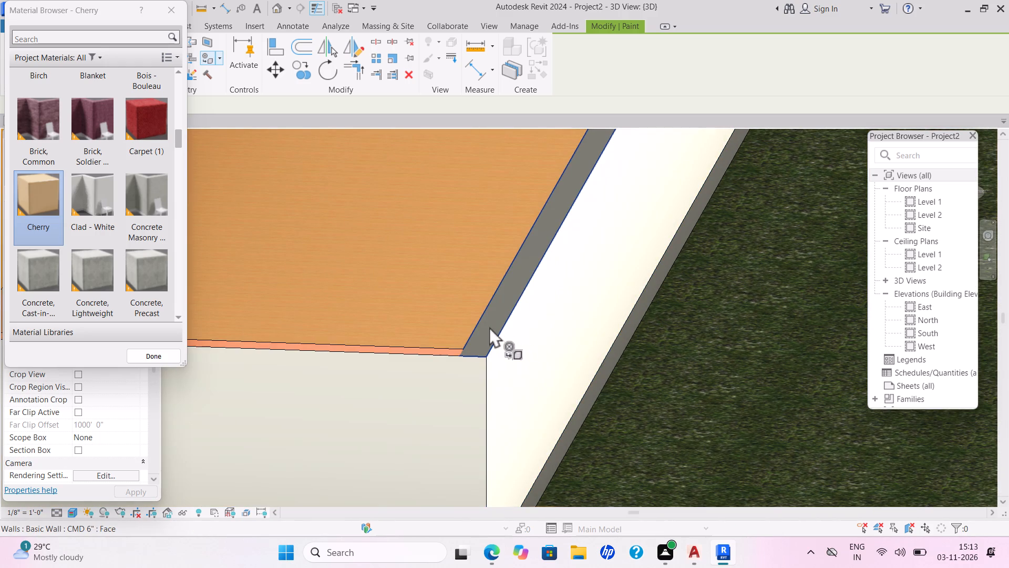
pyautogui.click(489, 327)
pyautogui.scroll(-1, 580, 407)
pyautogui.scroll(1, 580, 407)
pyautogui.scroll(-1, 579, 407)
pyautogui.scroll(3, 579, 407)
pyautogui.scroll(-1, 579, 407)
pyautogui.click(584, 412)
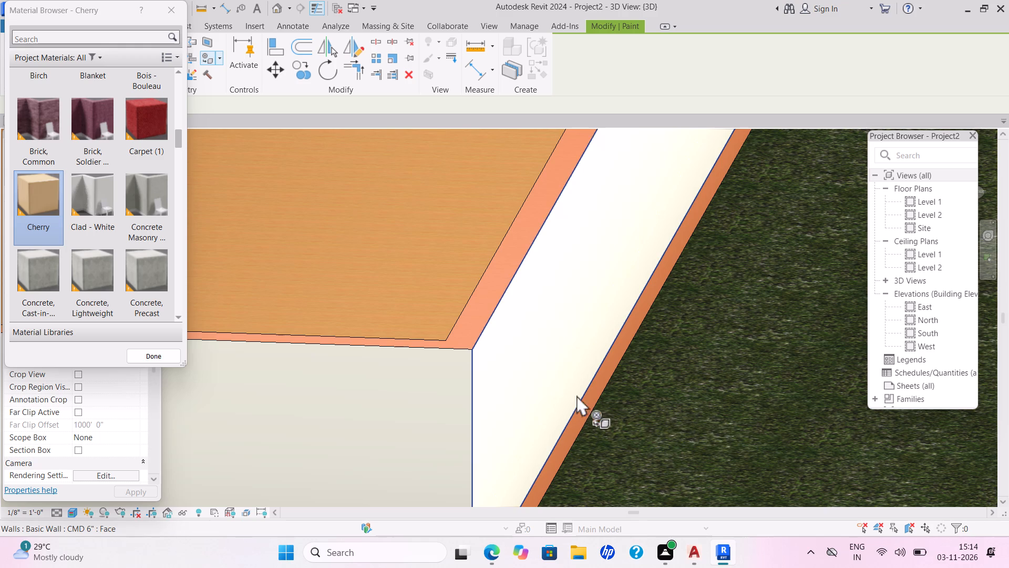
# Paint the roof slab's edge face below the railing, above the windowless house wall, with the Cherry material.
pyautogui.keyDown('shift'); pyautogui.moveTo(607, 395); pyautogui.dragTo(532, 401, button='middle'); pyautogui.keyUp('shift')
pyautogui.moveTo(649, 388); pyautogui.dragTo(570, 402, button='middle')
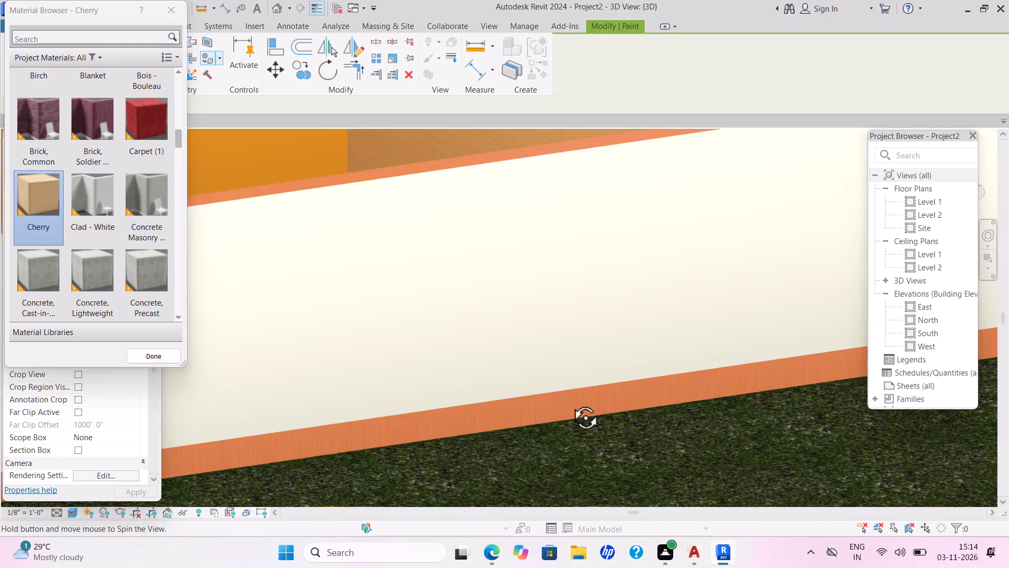
pyautogui.moveTo(570, 402); pyautogui.dragTo(540, 407, button='middle')
pyautogui.keyDown('shift'); pyautogui.moveTo(651, 424); pyautogui.dragTo(629, 421, button='middle'); pyautogui.keyUp('shift')
pyautogui.moveTo(625, 424); pyautogui.dragTo(688, 475, button='middle')
pyautogui.scroll(1, 684, 475)
pyautogui.scroll(-1, 688, 475)
pyautogui.scroll(1, 688, 475)
pyautogui.scroll(-1, 688, 475)
pyautogui.scroll(1, 688, 475)
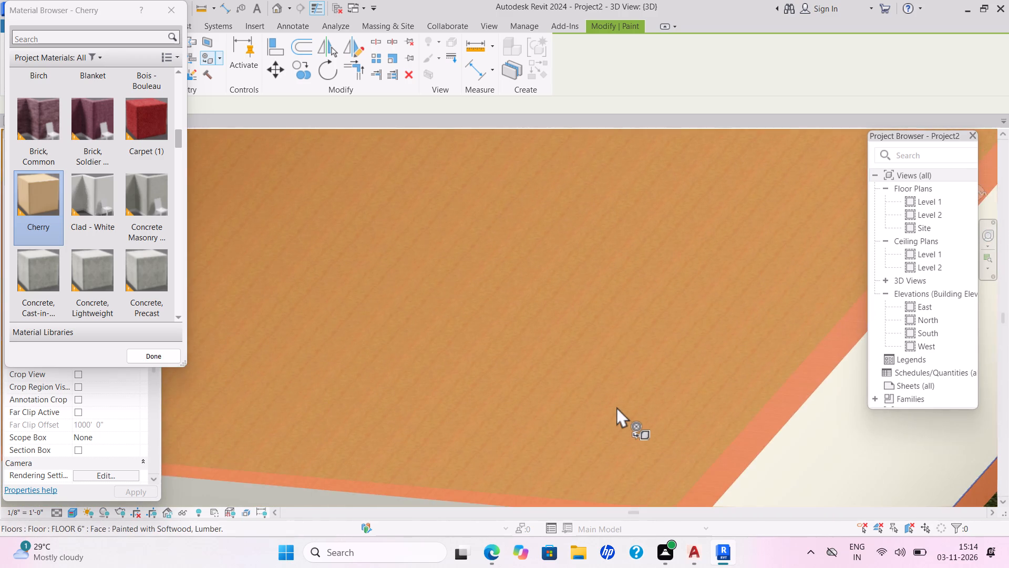
pyautogui.scroll(1, 608, 400)
pyautogui.scroll(-1, 604, 408)
pyautogui.scroll(2, 603, 410)
pyautogui.scroll(-1, 603, 416)
pyautogui.scroll(1, 602, 415)
pyautogui.scroll(-2, 602, 415)
pyautogui.scroll(1, 602, 415)
pyautogui.scroll(-1, 601, 415)
pyautogui.scroll(1, 601, 415)
pyautogui.scroll(-2, 601, 415)
pyautogui.scroll(1, 601, 415)
pyautogui.scroll(-1, 601, 415)
pyautogui.scroll(1, 601, 416)
pyautogui.scroll(-2, 601, 416)
pyautogui.scroll(1, 601, 416)
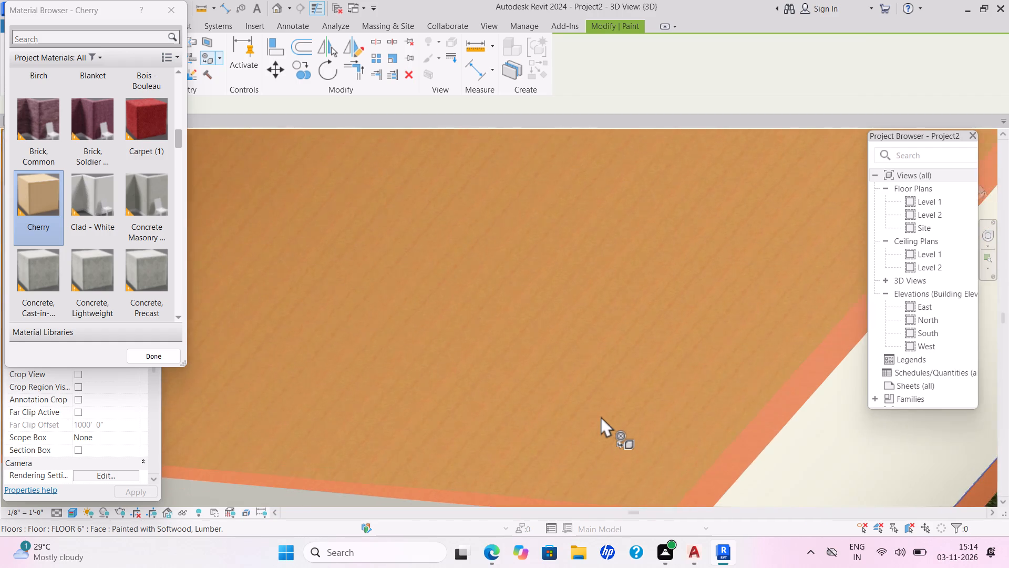
pyautogui.scroll(-1, 601, 416)
pyautogui.scroll(1, 601, 416)
pyautogui.scroll(-3, 601, 416)
pyautogui.scroll(1, 601, 417)
pyautogui.scroll(-2, 601, 417)
pyautogui.scroll(1, 601, 417)
pyautogui.scroll(-1, 601, 417)
pyautogui.scroll(3, 601, 417)
pyautogui.scroll(-1, 601, 420)
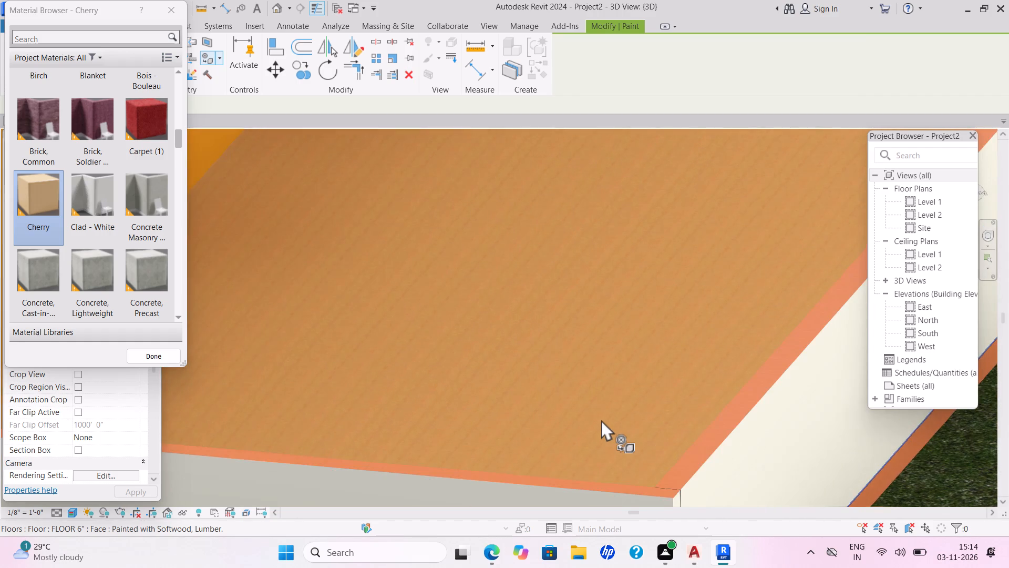
pyautogui.scroll(1, 602, 419)
pyautogui.scroll(-2, 602, 419)
pyautogui.scroll(1, 602, 419)
pyautogui.scroll(-5, 602, 419)
pyautogui.scroll(1, 602, 419)
pyautogui.scroll(-1, 602, 419)
pyautogui.scroll(2, 602, 419)
pyautogui.scroll(-1, 602, 419)
pyautogui.scroll(1, 602, 419)
pyautogui.scroll(-1, 602, 419)
pyautogui.scroll(4, 602, 419)
pyautogui.moveTo(603, 421); pyautogui.dragTo(695, 484, button='middle')
pyautogui.scroll(1, 693, 467)
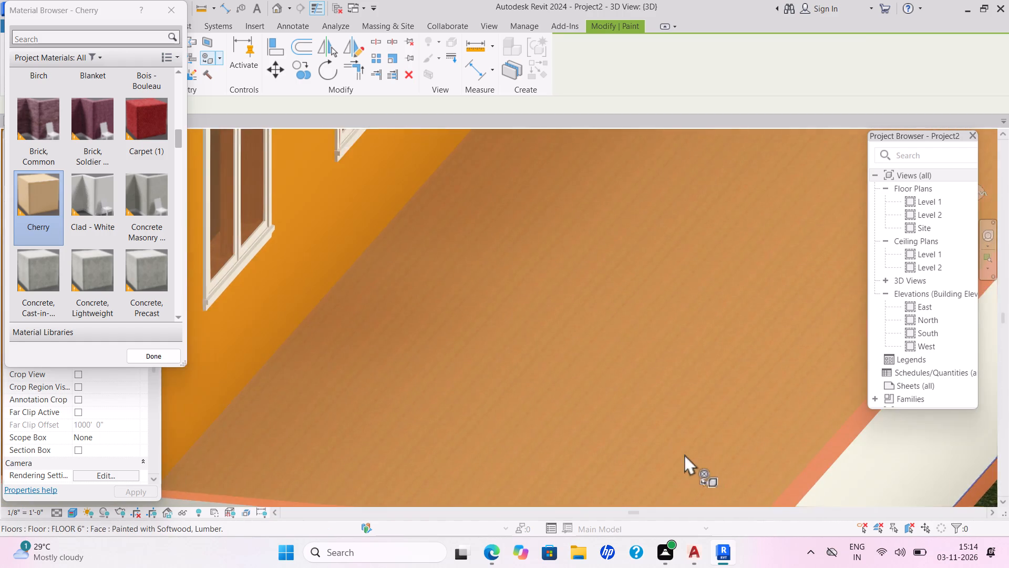
pyautogui.scroll(1, 684, 454)
pyautogui.scroll(-4, 648, 425)
pyautogui.scroll(1, 646, 433)
pyautogui.scroll(-1, 646, 433)
pyautogui.scroll(1, 596, 431)
pyautogui.scroll(-3, 595, 431)
pyautogui.moveTo(593, 437); pyautogui.dragTo(645, 466, button='middle')
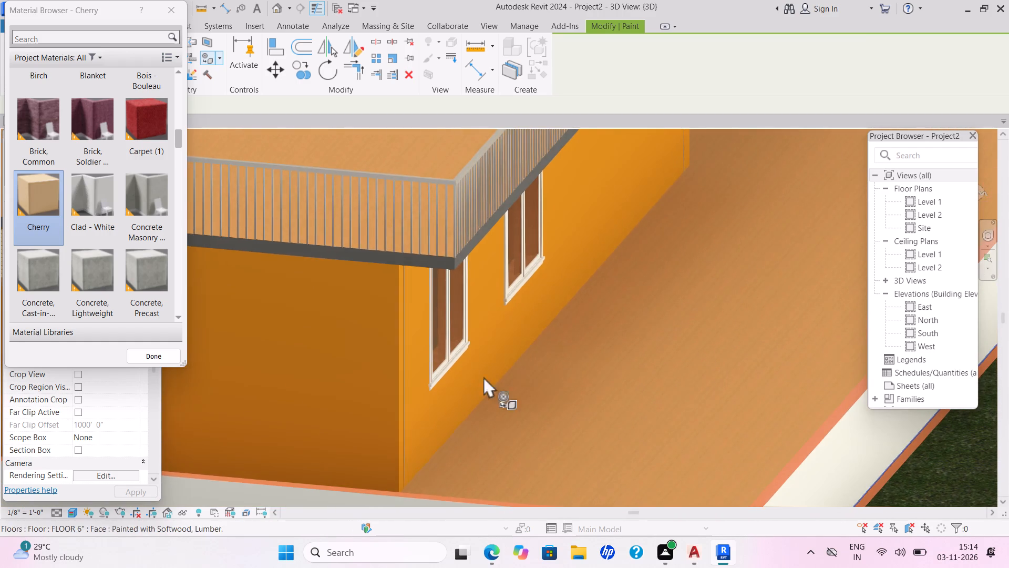
pyautogui.click(448, 263)
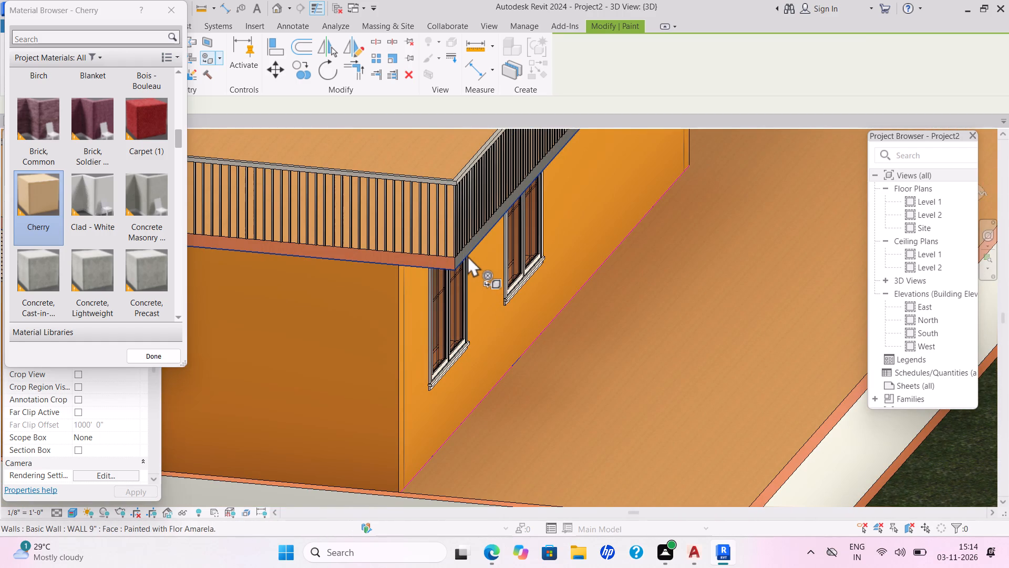
# Paint the roof slab's edge face above the side wall with the two tall windows with the Cherry material.
pyautogui.scroll(-1, 468, 253)
pyautogui.scroll(1, 468, 253)
pyautogui.scroll(-1, 468, 253)
pyautogui.scroll(2, 468, 253)
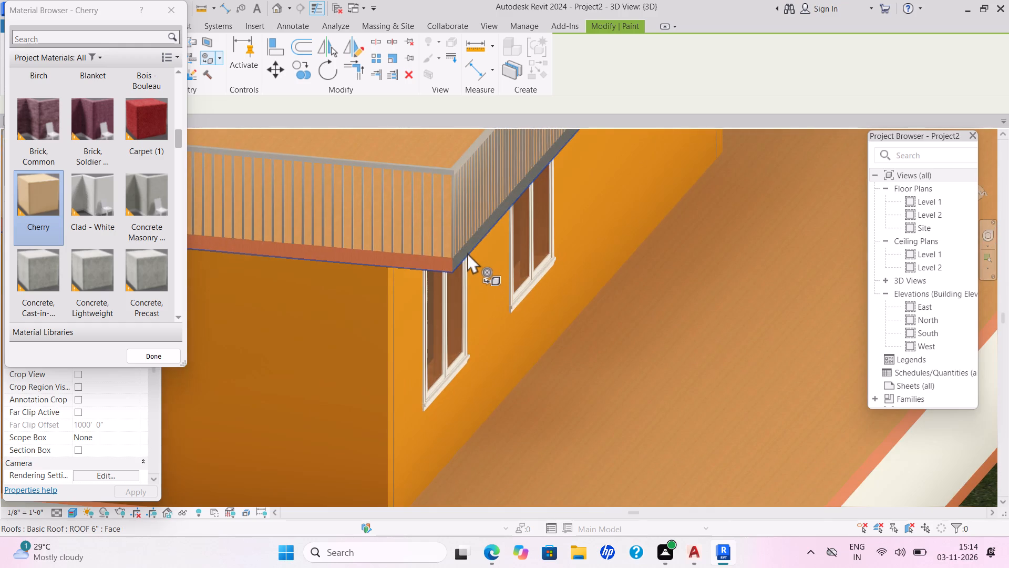
pyautogui.scroll(1, 463, 253)
pyautogui.scroll(-2, 463, 253)
pyautogui.scroll(2, 464, 253)
pyautogui.scroll(-2, 464, 253)
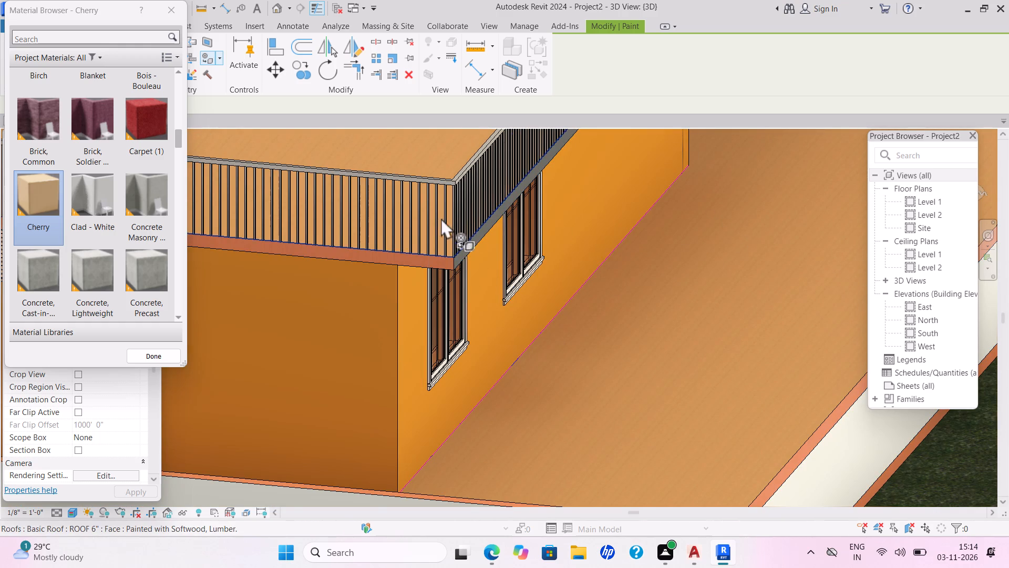
pyautogui.scroll(5, 467, 243)
pyautogui.scroll(-1, 478, 249)
pyautogui.scroll(3, 478, 249)
pyautogui.click(462, 252)
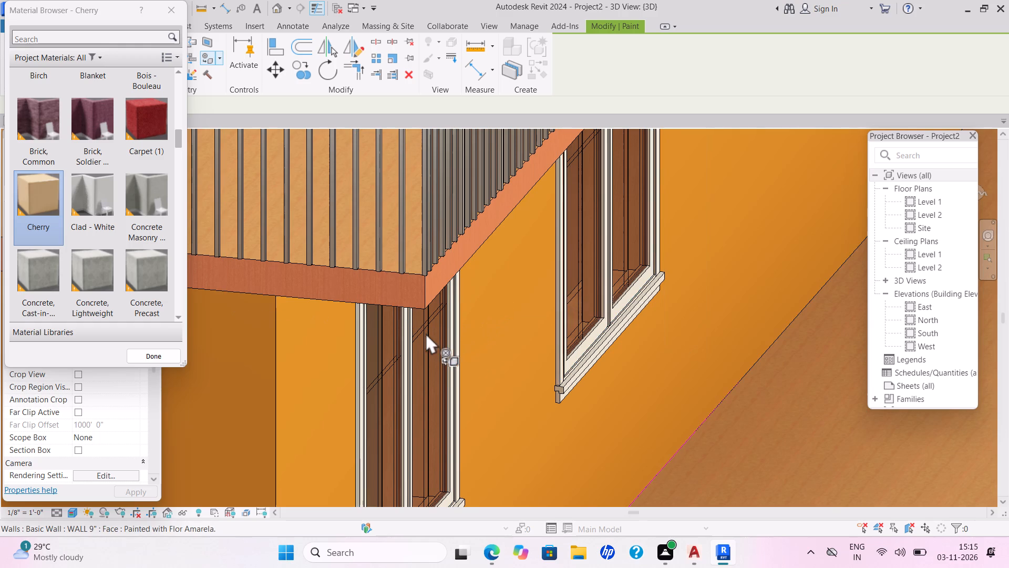
# Paint the unpainted roof slab edge face below the railing, above the wall with the white-framed opening, with Cherry.
pyautogui.keyDown('shift'); pyautogui.moveTo(424, 335); pyautogui.dragTo(565, 342, button='middle'); pyautogui.keyUp('shift')
pyautogui.keyDown('shift'); pyautogui.scroll(-1, 425, 336); pyautogui.keyUp('shift')
pyautogui.scroll(1, 512, 340)
pyautogui.moveTo(512, 344); pyautogui.dragTo(611, 344, button='middle')
pyautogui.scroll(-1, 585, 306)
pyautogui.scroll(2, 584, 309)
pyautogui.moveTo(580, 315); pyautogui.dragTo(585, 380, button='middle')
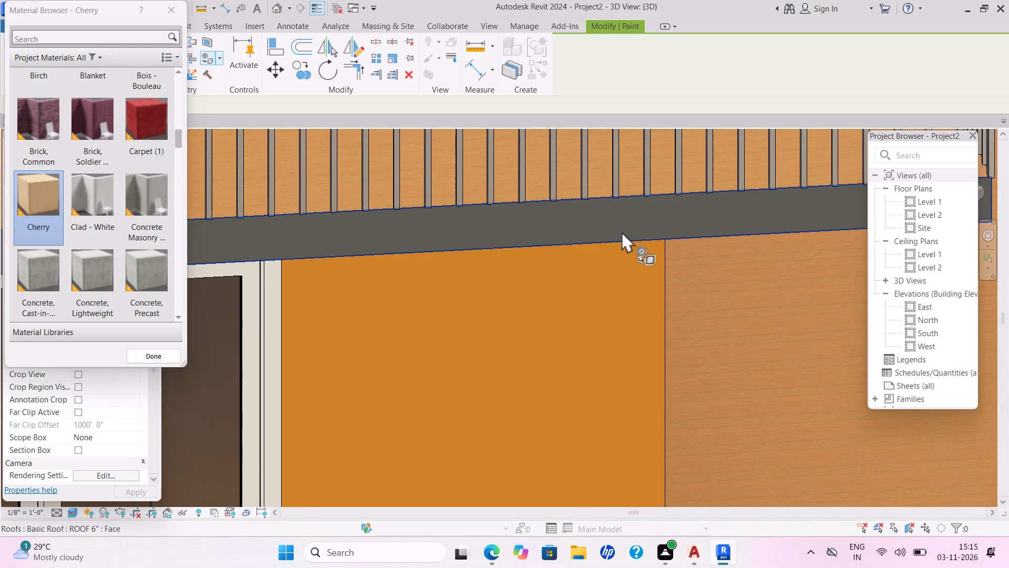
pyautogui.click(622, 231)
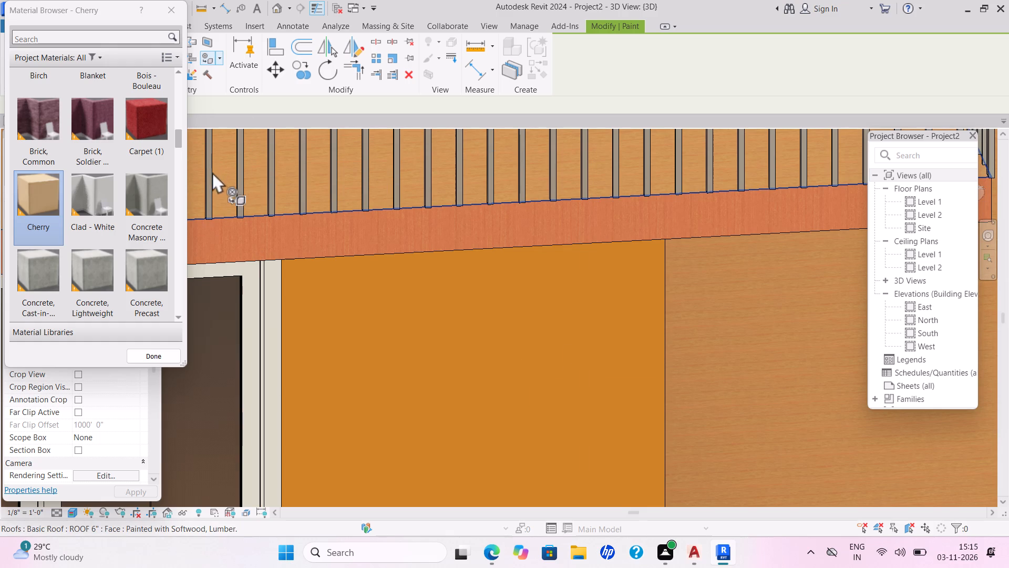
# Paint the roof slab's edge face above the external staircase with the Cherry material, and finish painting.
pyautogui.keyDown('shift'); pyautogui.scroll(-2, 303, 176); pyautogui.keyUp('shift')
pyautogui.keyDown('shift'); pyautogui.moveTo(305, 180); pyautogui.dragTo(451, 269, button='middle'); pyautogui.keyUp('shift')
pyautogui.scroll(1, 420, 266)
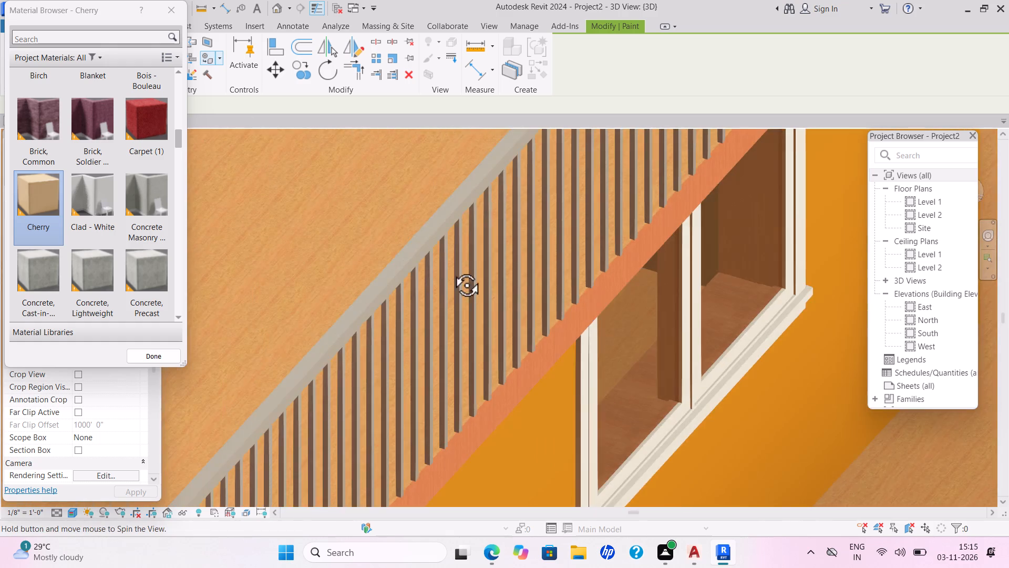
pyautogui.keyDown('shift'); pyautogui.moveTo(451, 269); pyautogui.dragTo(530, 262, button='middle'); pyautogui.keyUp('shift')
pyautogui.scroll(-1, 528, 262)
pyautogui.scroll(1, 476, 269)
pyautogui.scroll(-1, 439, 272)
pyautogui.scroll(2, 426, 262)
pyautogui.scroll(-1, 422, 284)
pyautogui.scroll(1, 423, 285)
pyautogui.scroll(-2, 424, 287)
pyautogui.scroll(2, 426, 295)
pyautogui.scroll(-1, 426, 298)
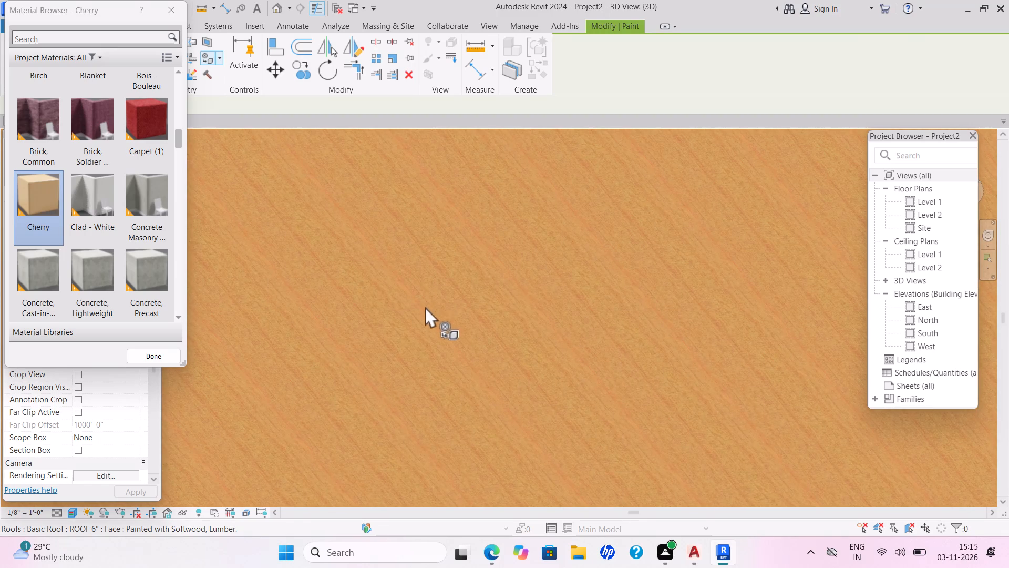
pyautogui.scroll(1, 425, 307)
pyautogui.scroll(-2, 423, 311)
pyautogui.scroll(1, 421, 322)
pyautogui.scroll(-1, 419, 331)
pyautogui.scroll(1, 420, 341)
pyautogui.scroll(-1, 420, 342)
pyautogui.scroll(1, 420, 343)
pyautogui.scroll(-2, 420, 343)
pyautogui.scroll(1, 424, 344)
pyautogui.scroll(-1, 424, 344)
pyautogui.scroll(2, 425, 343)
pyautogui.scroll(-1, 425, 343)
pyautogui.scroll(2, 425, 343)
pyautogui.scroll(-10, 425, 343)
pyautogui.scroll(1, 438, 340)
pyautogui.scroll(-2, 439, 341)
pyautogui.scroll(6, 439, 341)
pyautogui.scroll(-1, 441, 343)
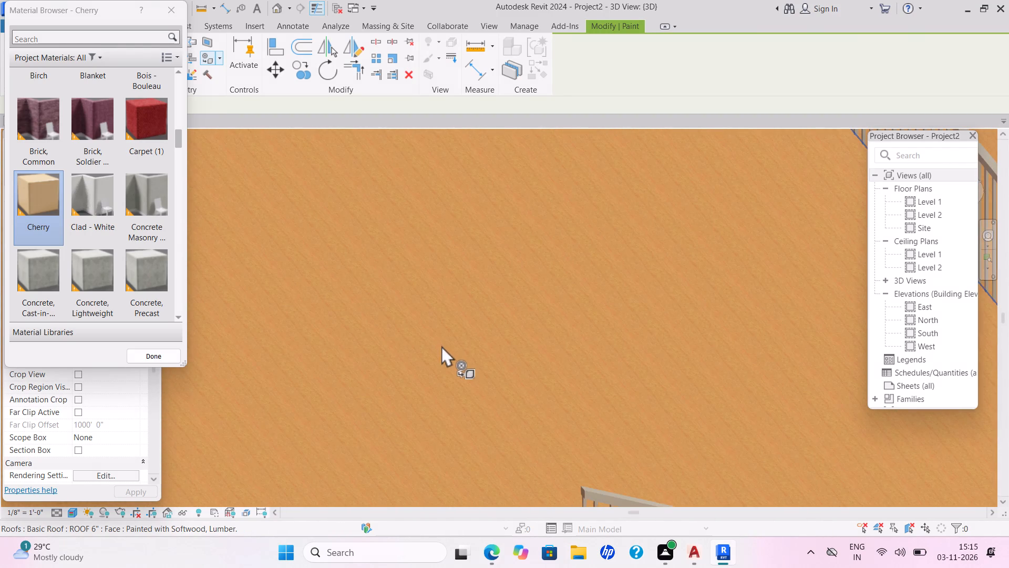
pyautogui.scroll(-1, 441, 346)
pyautogui.scroll(1, 441, 346)
pyautogui.scroll(-5, 441, 346)
pyautogui.scroll(1, 446, 350)
pyautogui.scroll(-3, 446, 350)
pyautogui.scroll(1, 446, 350)
pyautogui.scroll(-2, 446, 350)
pyautogui.scroll(1, 447, 350)
pyautogui.keyDown('shift'); pyautogui.moveTo(449, 346); pyautogui.dragTo(440, 303, button='middle'); pyautogui.keyUp('shift')
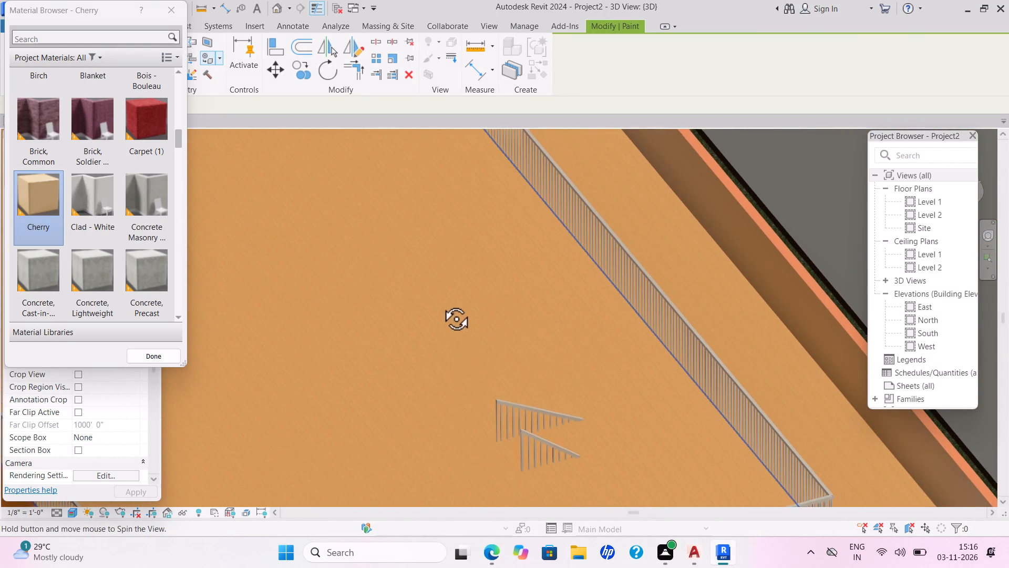
pyautogui.keyDown('shift'); pyautogui.moveTo(440, 303); pyautogui.dragTo(429, 258, button='middle'); pyautogui.keyUp('shift')
pyautogui.scroll(-1, 444, 457)
pyautogui.scroll(1, 444, 457)
pyautogui.scroll(-1, 444, 456)
pyautogui.scroll(1, 444, 455)
pyautogui.scroll(-1, 444, 455)
pyautogui.scroll(1, 444, 455)
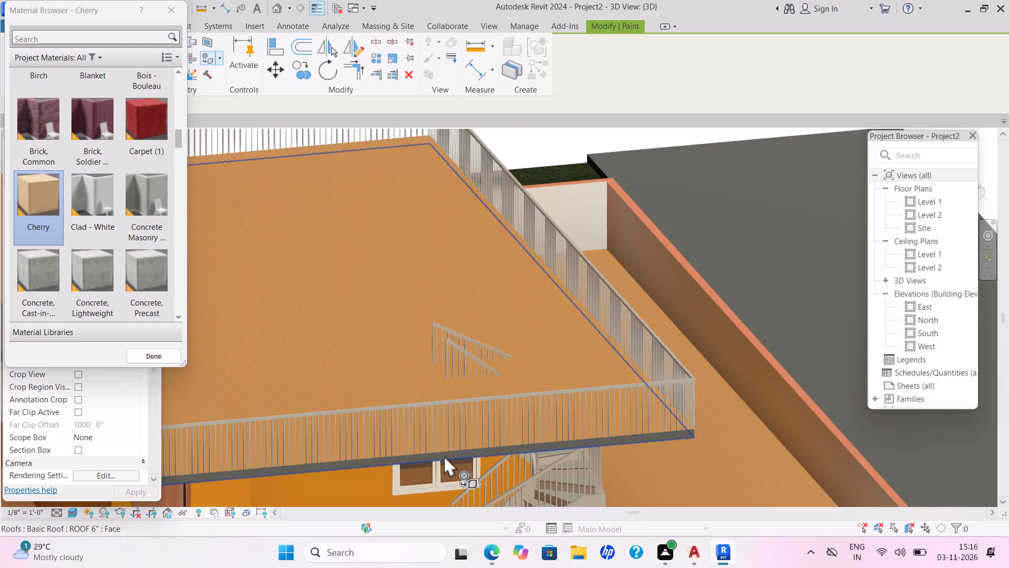
pyautogui.scroll(-1, 444, 455)
pyautogui.scroll(1, 445, 455)
pyautogui.scroll(-1, 445, 455)
pyautogui.scroll(1, 445, 455)
pyautogui.scroll(-1, 445, 455)
pyautogui.scroll(2, 445, 455)
pyautogui.scroll(-1, 445, 455)
pyautogui.scroll(1, 445, 455)
pyautogui.scroll(-2, 445, 455)
pyautogui.scroll(1, 445, 455)
pyautogui.scroll(-2, 445, 455)
pyautogui.scroll(1, 445, 455)
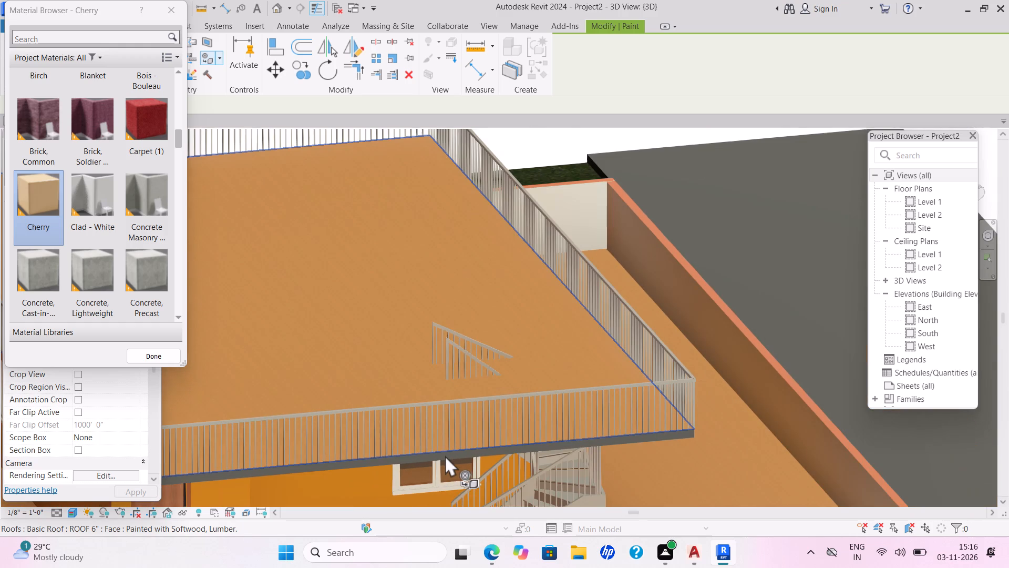
pyautogui.scroll(-1, 473, 446)
pyautogui.scroll(2, 480, 445)
pyautogui.scroll(-1, 483, 444)
pyautogui.scroll(4, 484, 443)
pyautogui.scroll(-2, 484, 443)
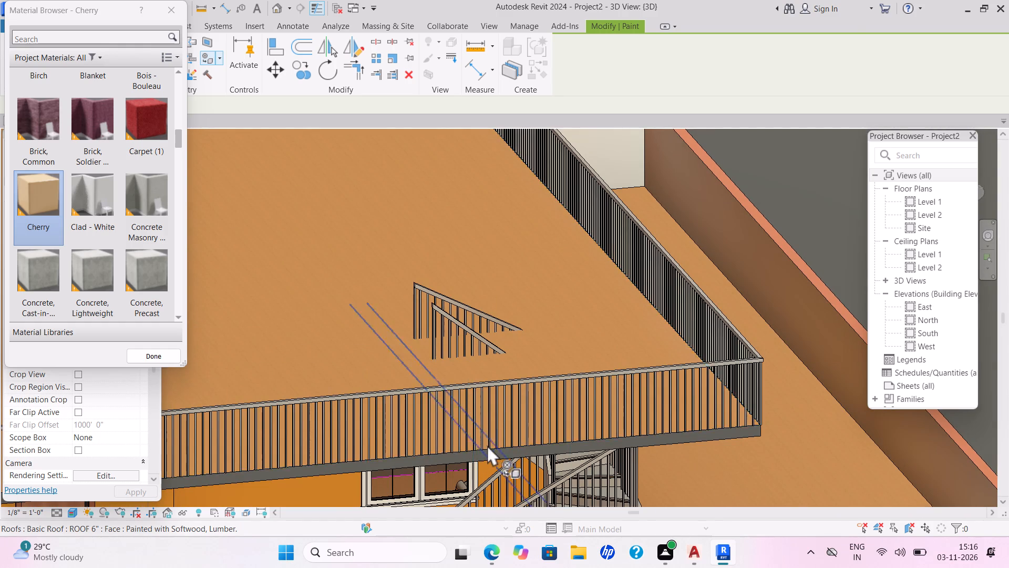
pyautogui.scroll(-1, 490, 448)
pyautogui.scroll(2, 490, 448)
pyautogui.scroll(-2, 491, 446)
pyautogui.scroll(1, 494, 451)
pyautogui.scroll(-1, 494, 451)
pyautogui.scroll(1, 495, 451)
pyautogui.scroll(-1, 495, 451)
pyautogui.scroll(2, 495, 451)
pyautogui.scroll(-1, 495, 451)
pyautogui.scroll(3, 495, 451)
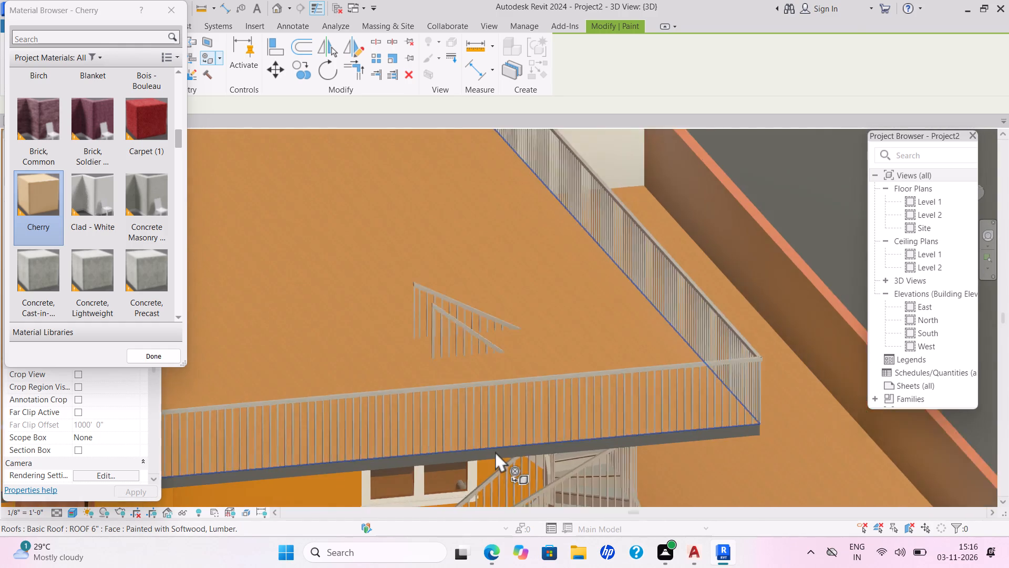
pyautogui.scroll(3, 495, 451)
pyautogui.click(499, 454)
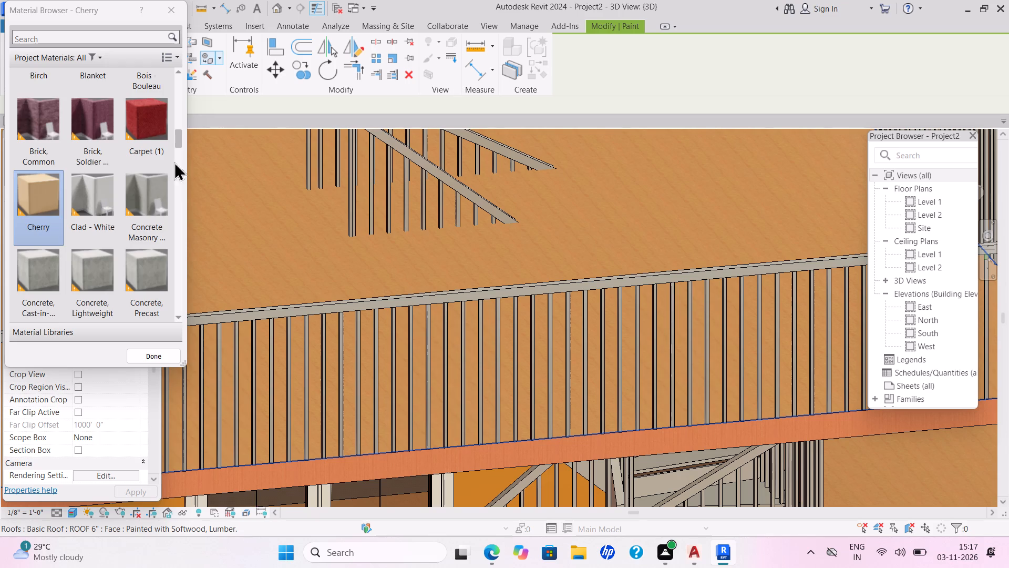
pyautogui.click(160, 10)
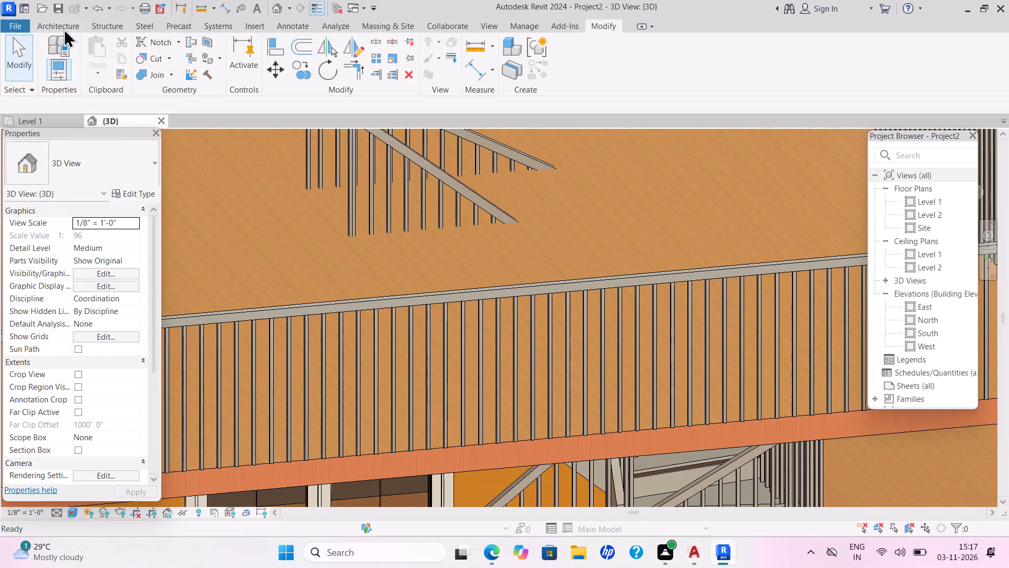
# Open the South building elevation with the Level 1 and Level 2 heads in view.
pyautogui.click(61, 22)
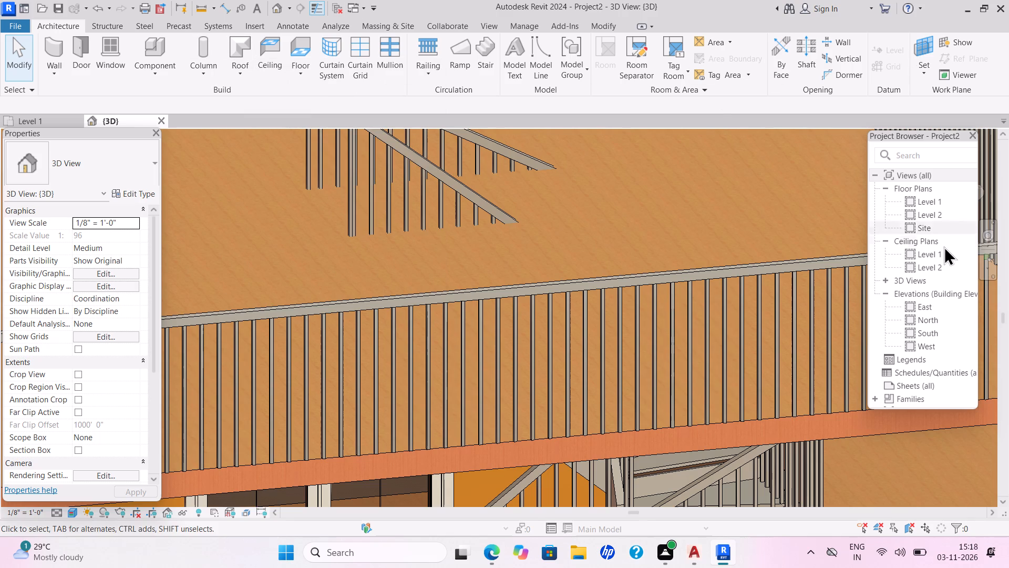
pyautogui.doubleClick(945, 334)
pyautogui.click(946, 338)
pyautogui.scroll(2, 778, 351)
pyautogui.scroll(-2, 772, 362)
pyautogui.moveTo(697, 391); pyautogui.dragTo(494, 382, button='middle')
pyautogui.scroll(2, 692, 389)
pyautogui.scroll(-5, 676, 386)
pyautogui.moveTo(693, 387); pyautogui.dragTo(677, 383, button='middle')
pyautogui.scroll(2, 687, 386)
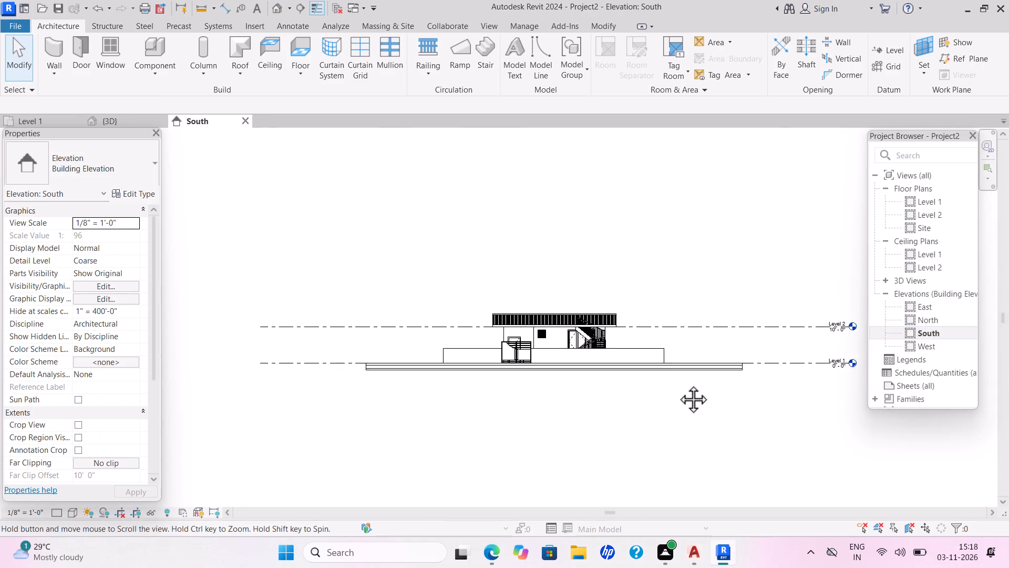
pyautogui.scroll(1, 677, 383)
pyautogui.moveTo(677, 383); pyautogui.dragTo(527, 376, button='middle')
pyautogui.scroll(2, 527, 376)
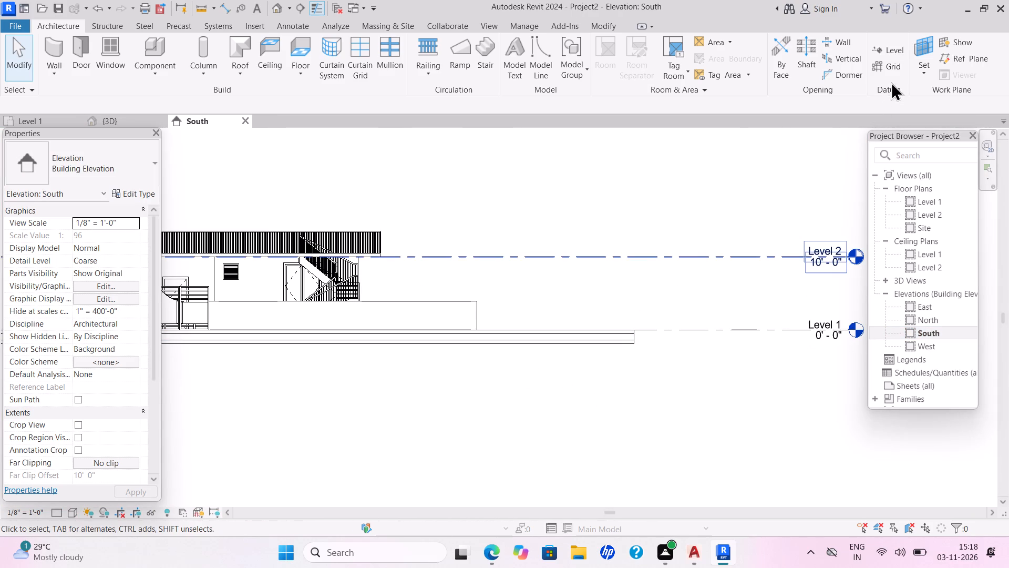
# Create a new level offset 6" above Level 2 by picking the existing level line.
pyautogui.tripleClick(881, 50)
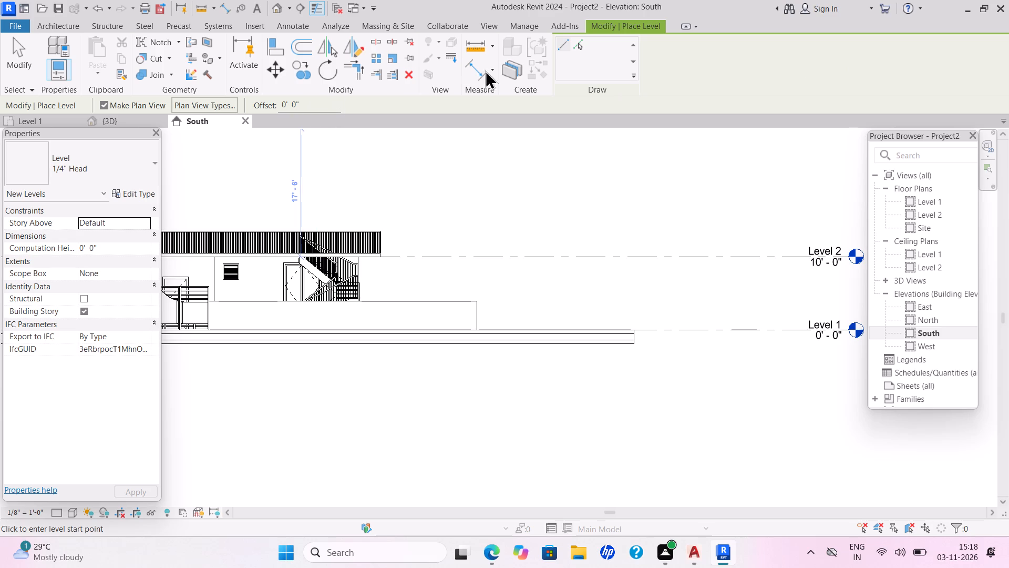
pyautogui.click(574, 40)
pyautogui.doubleClick(576, 44)
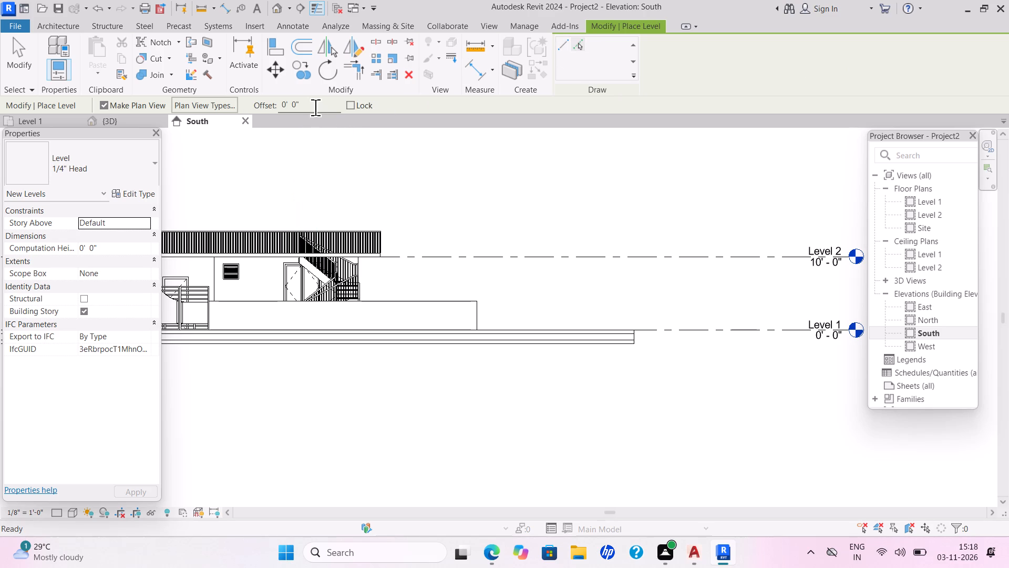
pyautogui.moveTo(314, 107); pyautogui.dragTo(255, 123)
pyautogui.press('BackSpace')
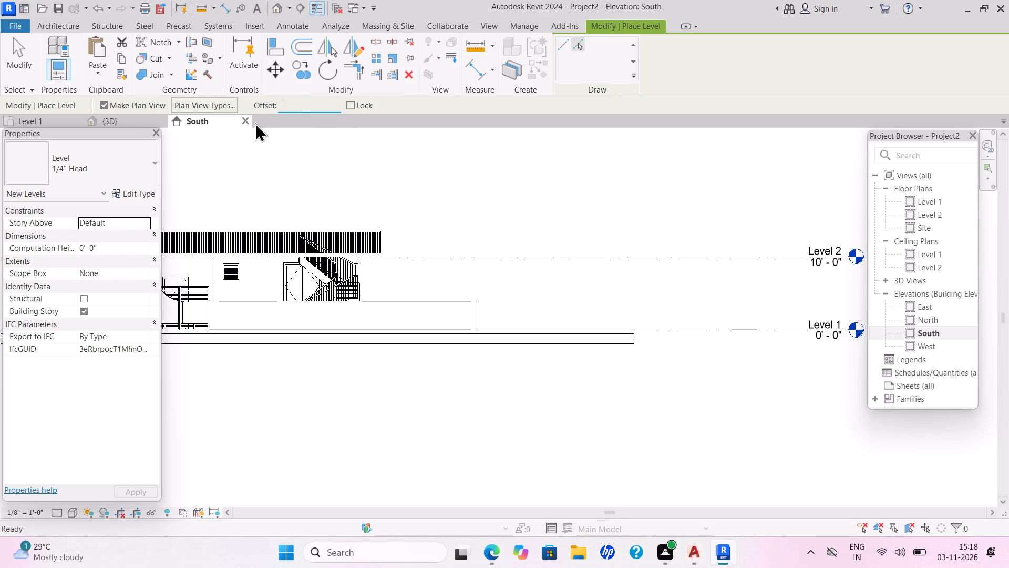
pyautogui.write('6"')
pyautogui.press('Return')
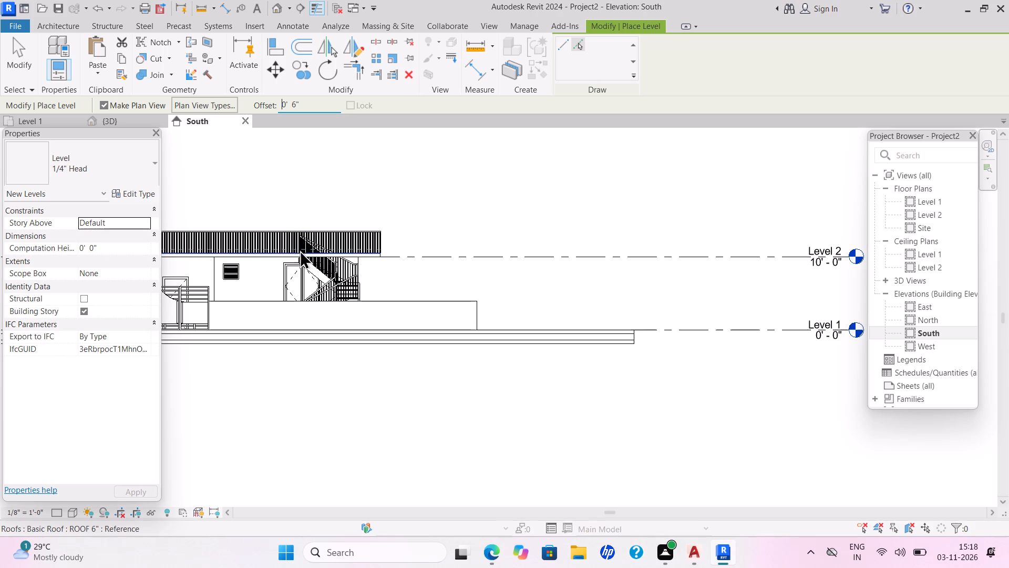
pyautogui.click(567, 257)
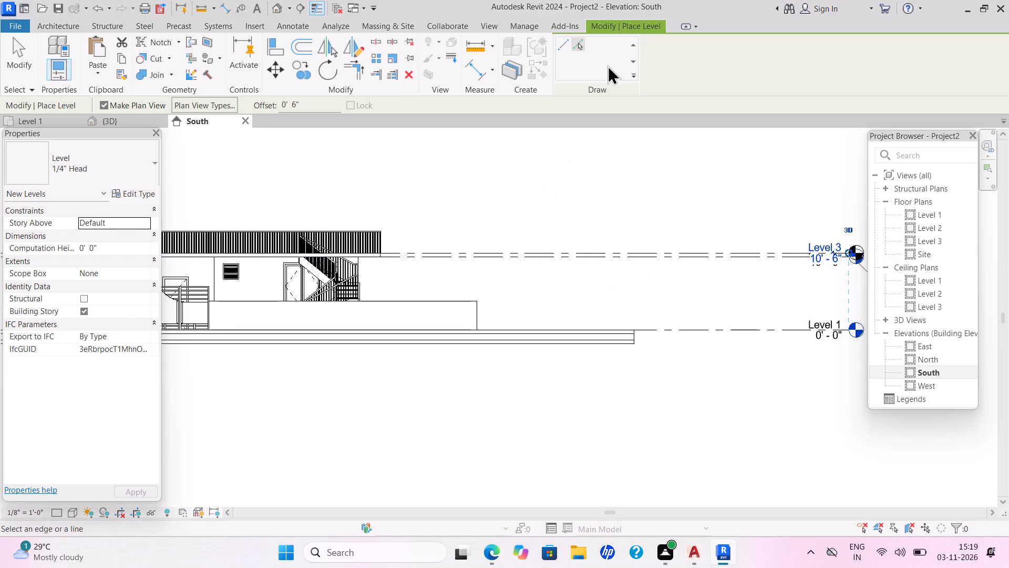
# Create another level offset 10' 6" above Level 3 by picking its line.
pyautogui.click(582, 42)
pyautogui.moveTo(321, 104); pyautogui.dragTo(251, 124)
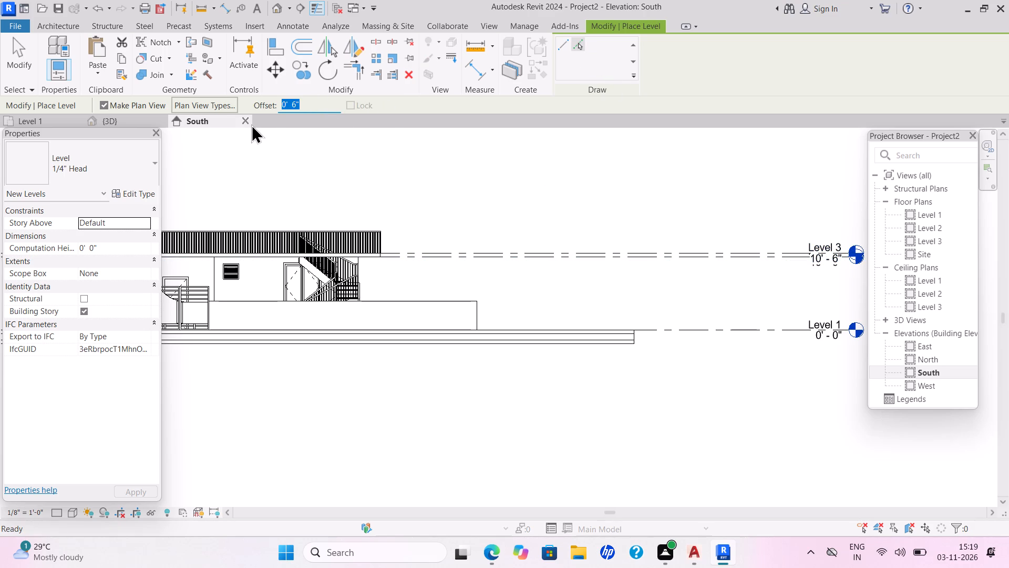
pyautogui.press('BackSpace')
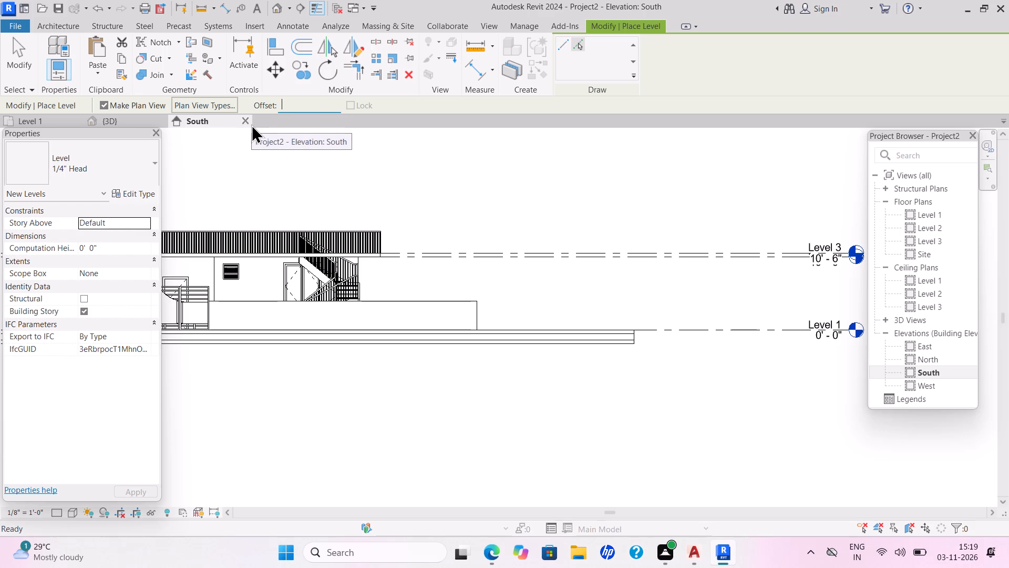
pyautogui.write('10\'6"')
pyautogui.press('Return')
pyautogui.scroll(-1, 251, 127)
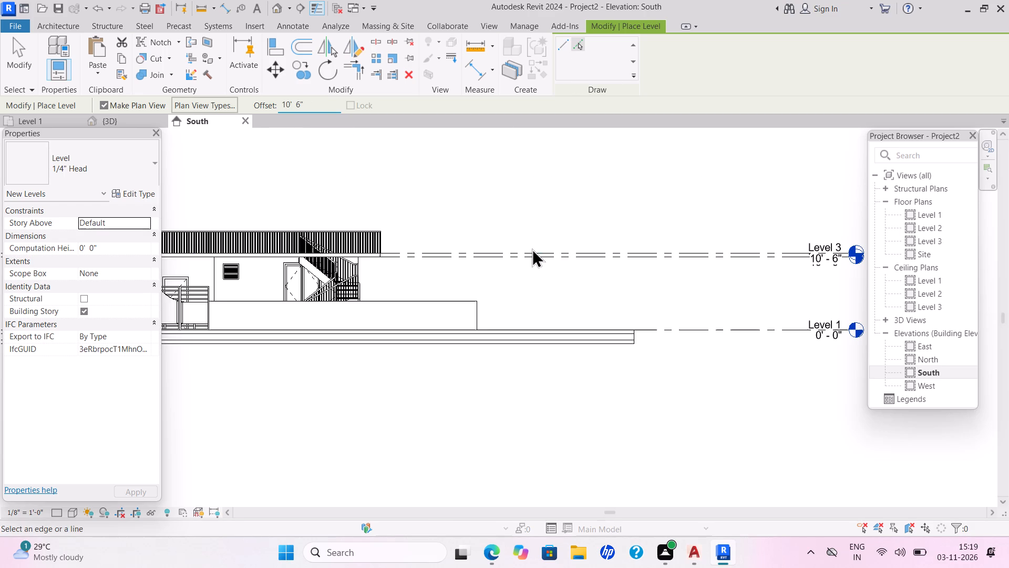
pyautogui.click(532, 249)
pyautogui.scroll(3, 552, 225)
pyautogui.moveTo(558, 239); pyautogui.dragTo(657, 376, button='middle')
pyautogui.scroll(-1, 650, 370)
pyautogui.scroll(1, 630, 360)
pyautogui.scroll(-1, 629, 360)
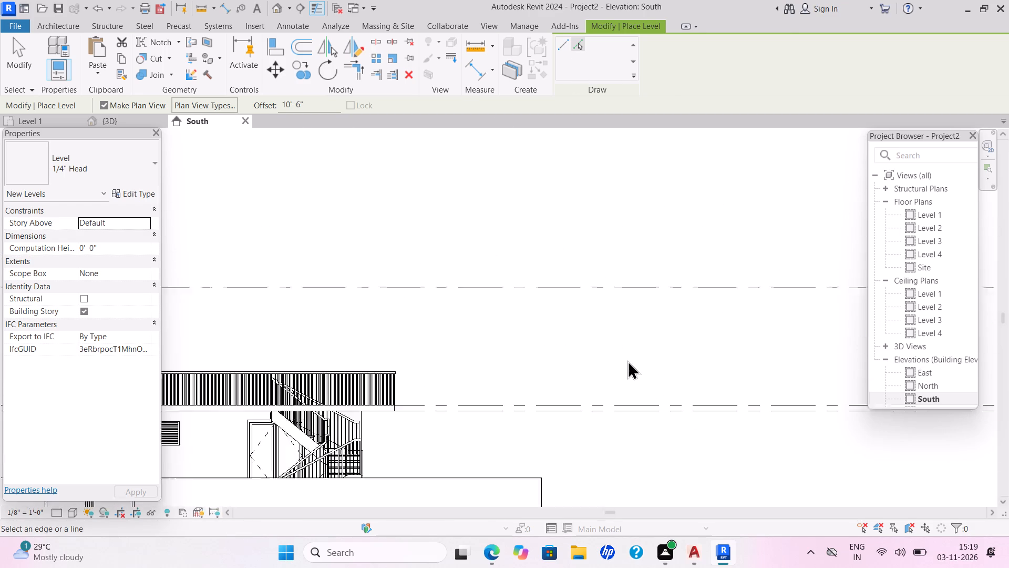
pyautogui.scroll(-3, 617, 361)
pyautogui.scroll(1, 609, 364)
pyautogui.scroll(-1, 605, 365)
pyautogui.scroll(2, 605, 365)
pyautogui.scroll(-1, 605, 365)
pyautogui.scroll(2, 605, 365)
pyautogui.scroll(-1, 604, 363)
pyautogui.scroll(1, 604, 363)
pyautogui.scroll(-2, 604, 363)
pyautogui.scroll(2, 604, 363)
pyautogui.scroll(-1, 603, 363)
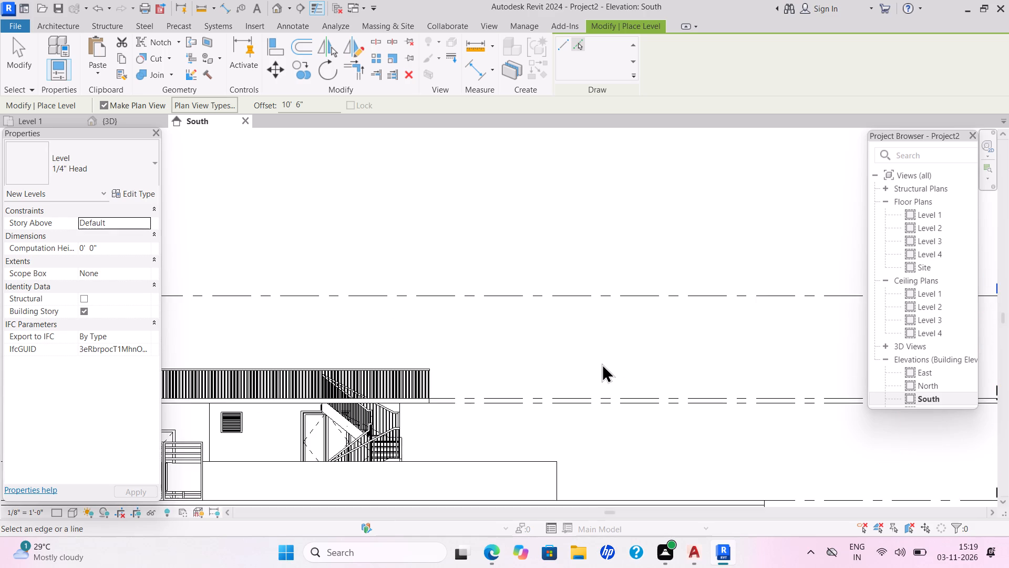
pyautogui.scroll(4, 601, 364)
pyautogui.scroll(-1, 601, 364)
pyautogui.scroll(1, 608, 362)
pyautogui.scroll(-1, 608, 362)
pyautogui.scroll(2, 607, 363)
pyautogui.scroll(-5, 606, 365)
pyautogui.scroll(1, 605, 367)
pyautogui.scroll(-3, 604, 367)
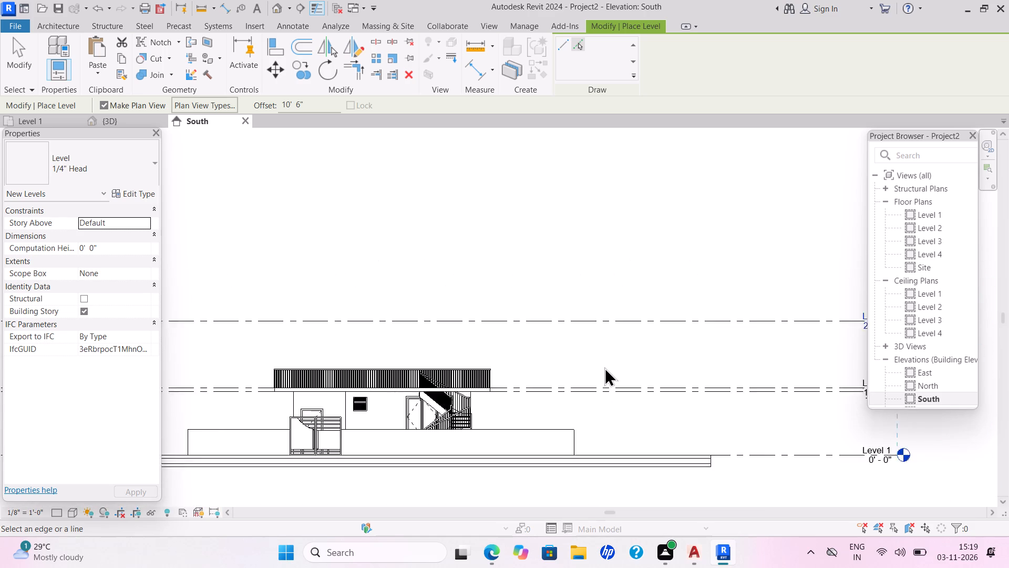
# Add two more levels above Level 4, at 31' 6" and 42' 0", by picking successive level lines with a 10' 6" offset.
pyautogui.scroll(-1, 604, 367)
pyautogui.scroll(1, 604, 367)
pyautogui.scroll(-1, 604, 367)
pyautogui.scroll(2, 604, 367)
pyautogui.scroll(-1, 610, 363)
pyautogui.scroll(4, 610, 363)
pyautogui.scroll(-2, 609, 365)
pyautogui.scroll(1, 609, 365)
pyautogui.scroll(-2, 609, 365)
pyautogui.scroll(1, 609, 366)
pyautogui.scroll(-1, 609, 366)
pyautogui.scroll(2, 615, 366)
pyautogui.scroll(-1, 615, 366)
pyautogui.scroll(1, 614, 366)
pyautogui.scroll(-1, 614, 366)
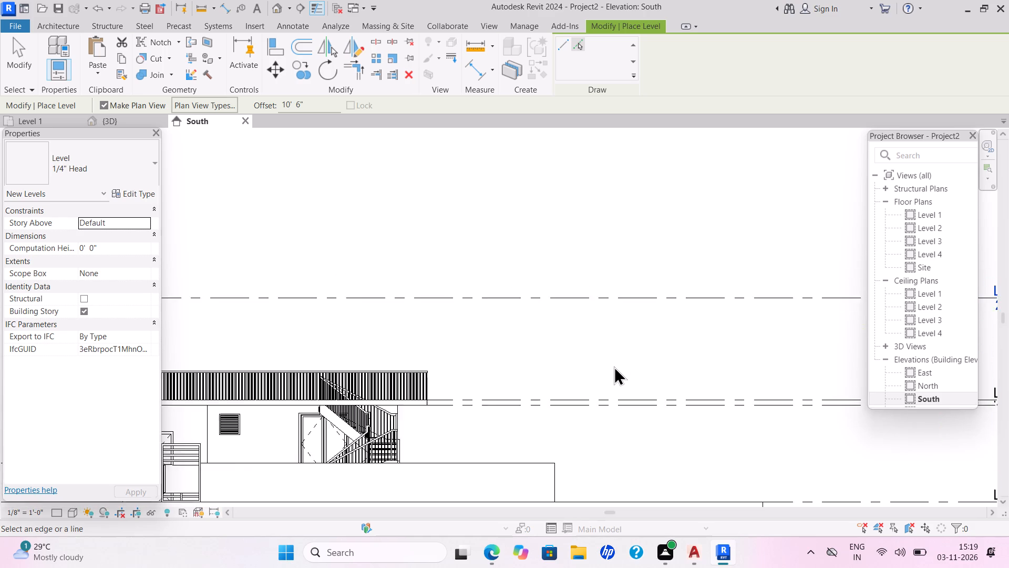
pyautogui.scroll(1, 614, 366)
pyautogui.scroll(-3, 613, 366)
pyautogui.scroll(1, 613, 366)
pyautogui.scroll(-3, 619, 363)
pyautogui.moveTo(618, 363); pyautogui.dragTo(526, 371, button='middle')
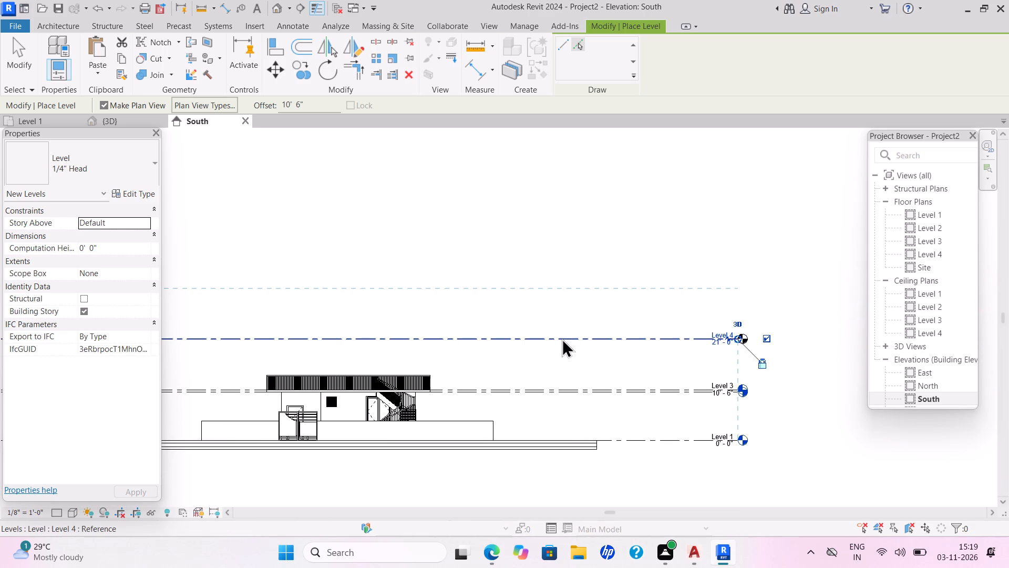
pyautogui.click(562, 338)
pyautogui.moveTo(622, 326); pyautogui.dragTo(686, 327, button='middle')
pyautogui.scroll(1, 632, 326)
pyautogui.scroll(-1, 665, 326)
pyautogui.scroll(1, 668, 326)
pyautogui.scroll(-1, 682, 326)
pyautogui.scroll(1, 686, 327)
pyautogui.scroll(-1, 686, 327)
pyautogui.scroll(1, 686, 327)
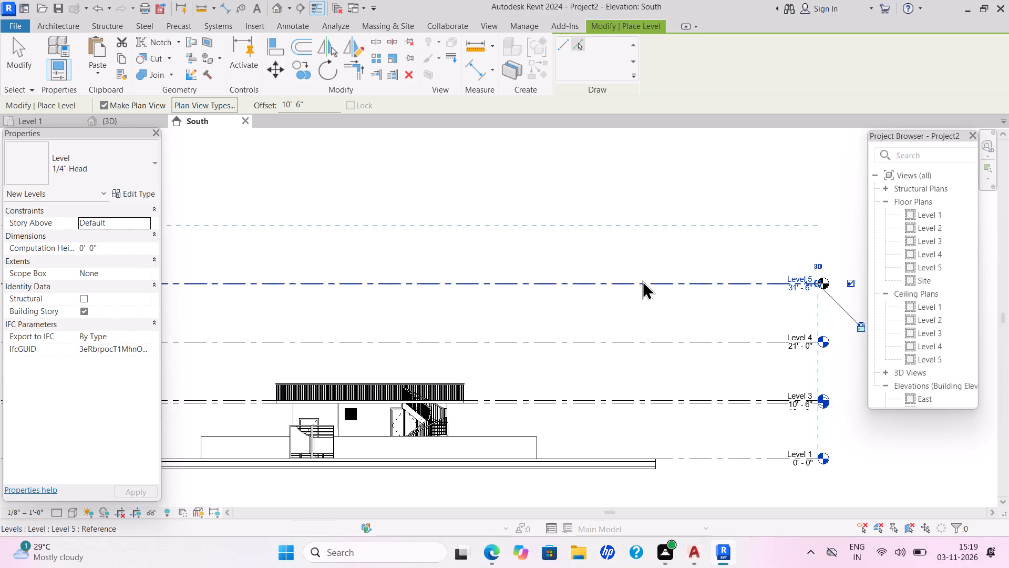
pyautogui.click(642, 280)
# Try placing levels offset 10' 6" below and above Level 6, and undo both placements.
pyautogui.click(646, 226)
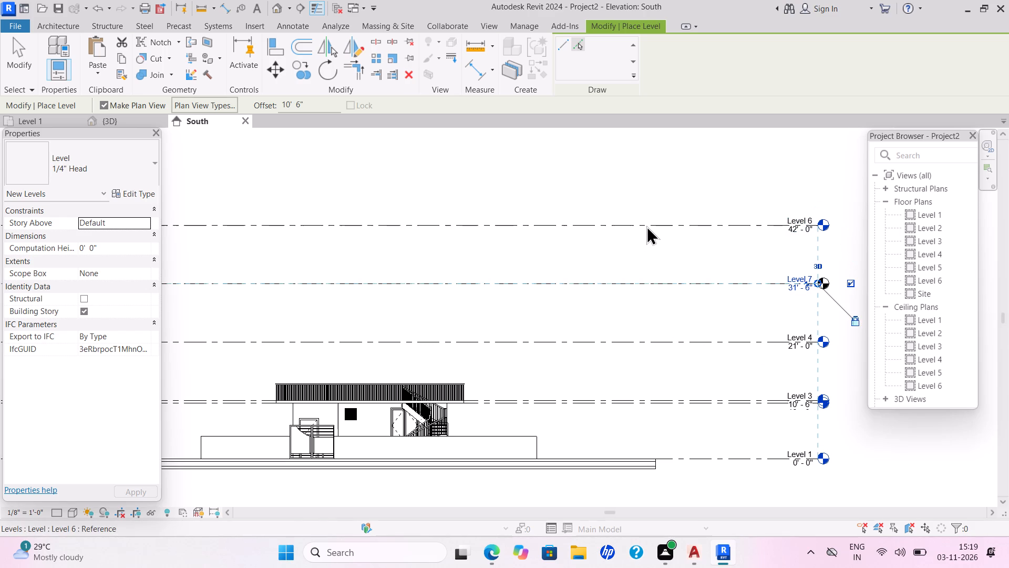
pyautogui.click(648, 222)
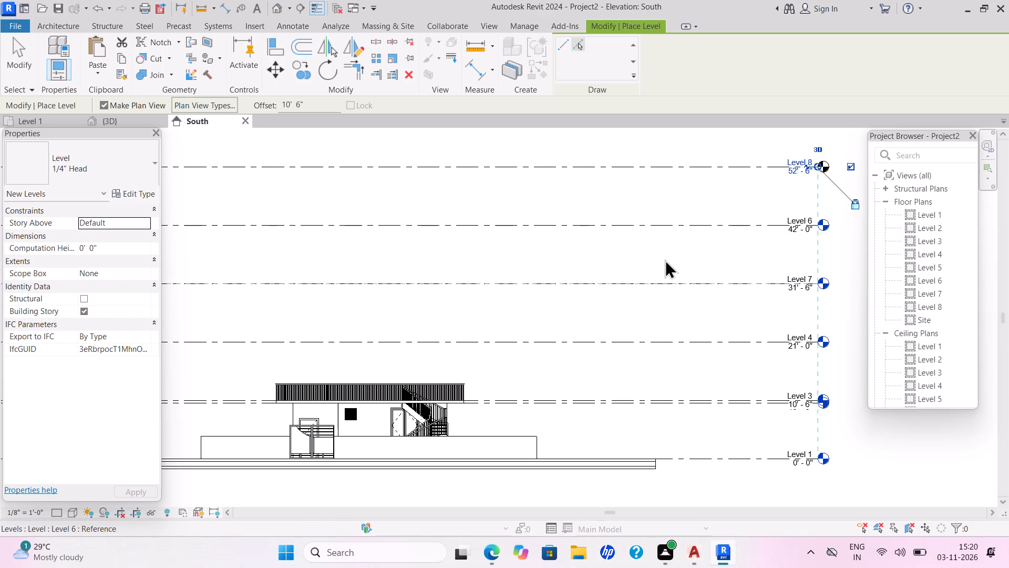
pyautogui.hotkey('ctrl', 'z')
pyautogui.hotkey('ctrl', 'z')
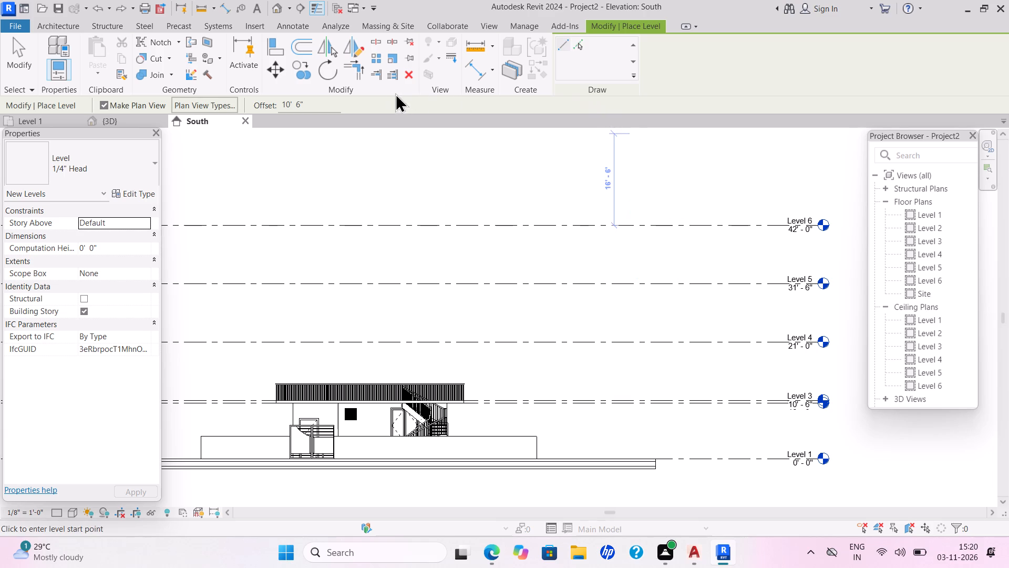
# Create a level offset 10' 6" above Level 6 by picking its line, and finish placing levels.
pyautogui.doubleClick(584, 46)
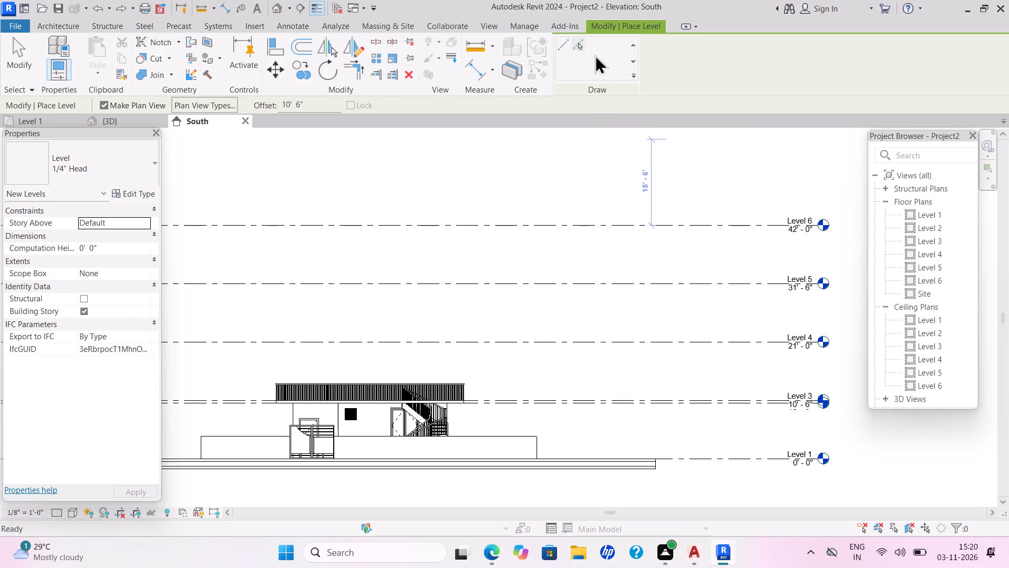
pyautogui.click(608, 223)
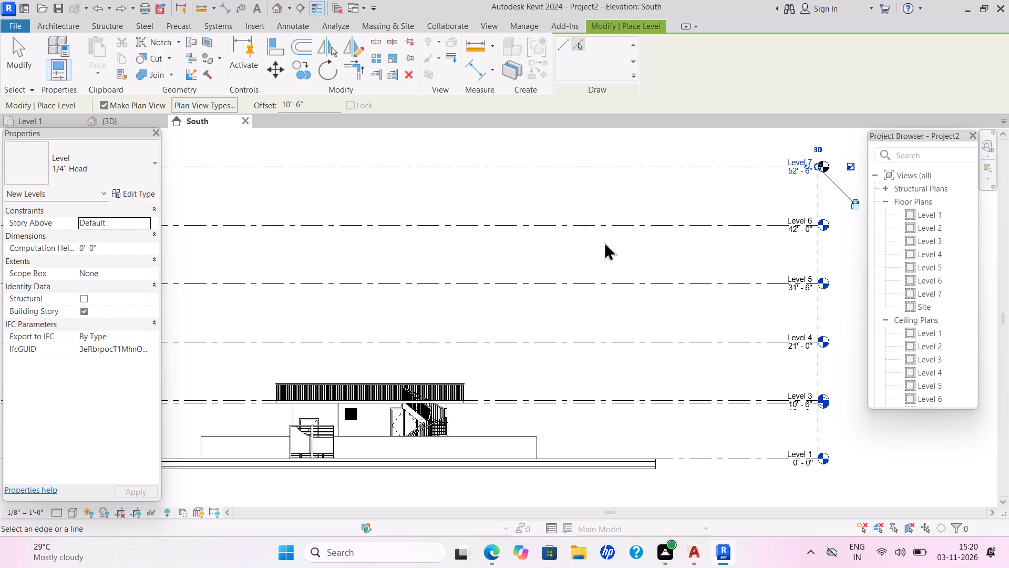
pyautogui.press('Escape')
pyautogui.press('Escape')
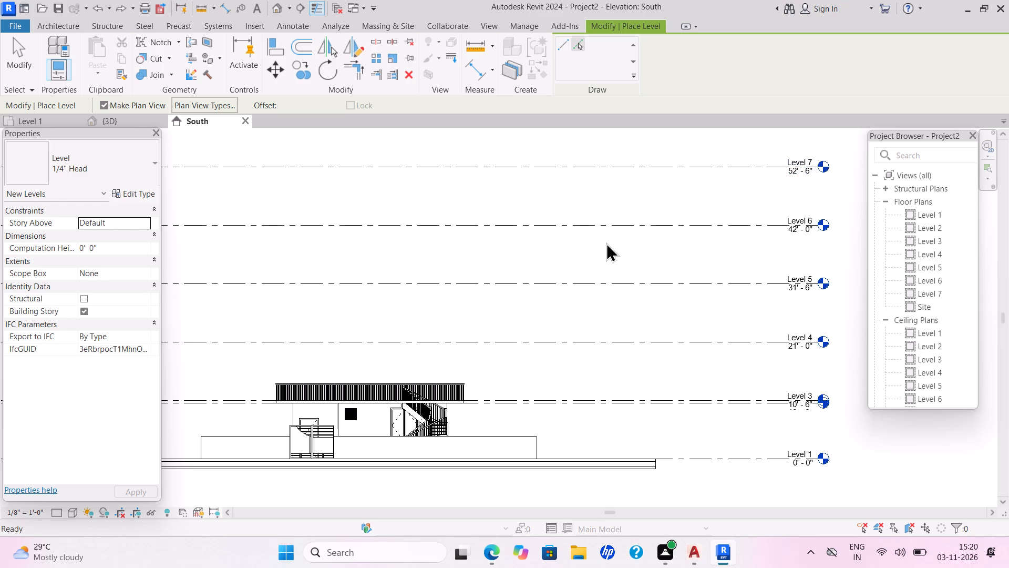
# Examine how the closely spaced Level 2 and Level 3 lines meet the roof slab beside the external staircase.
pyautogui.scroll(2, 606, 242)
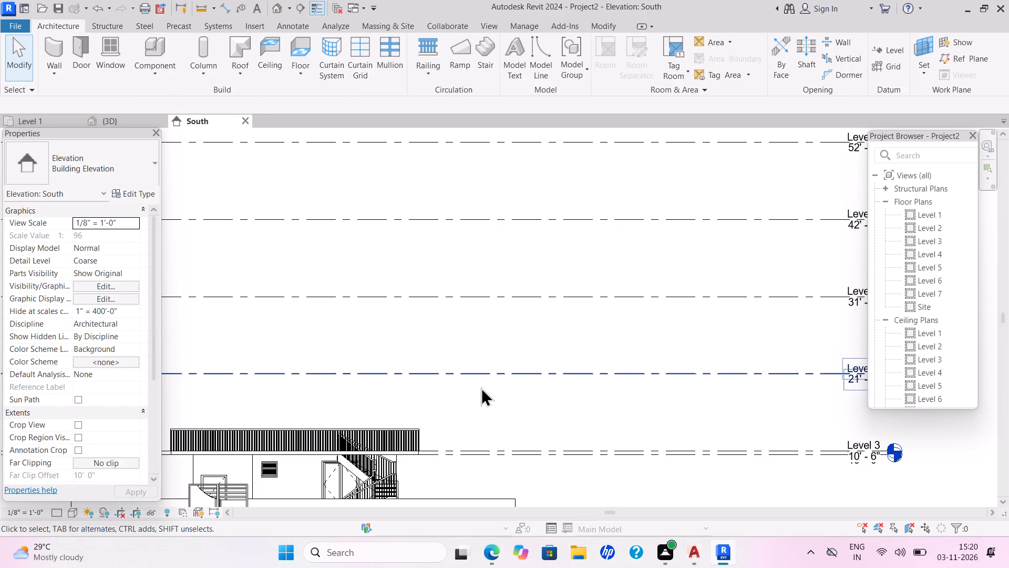
pyautogui.scroll(-1, 486, 407)
pyautogui.scroll(3, 491, 411)
pyautogui.scroll(-2, 492, 411)
pyautogui.scroll(2, 494, 414)
pyautogui.scroll(-3, 495, 415)
pyautogui.scroll(2, 496, 419)
pyautogui.scroll(-2, 497, 420)
pyautogui.scroll(1, 498, 421)
pyautogui.scroll(-1, 498, 421)
pyautogui.scroll(2, 500, 421)
pyautogui.scroll(-1, 500, 421)
pyautogui.scroll(2, 500, 421)
pyautogui.scroll(-3, 500, 421)
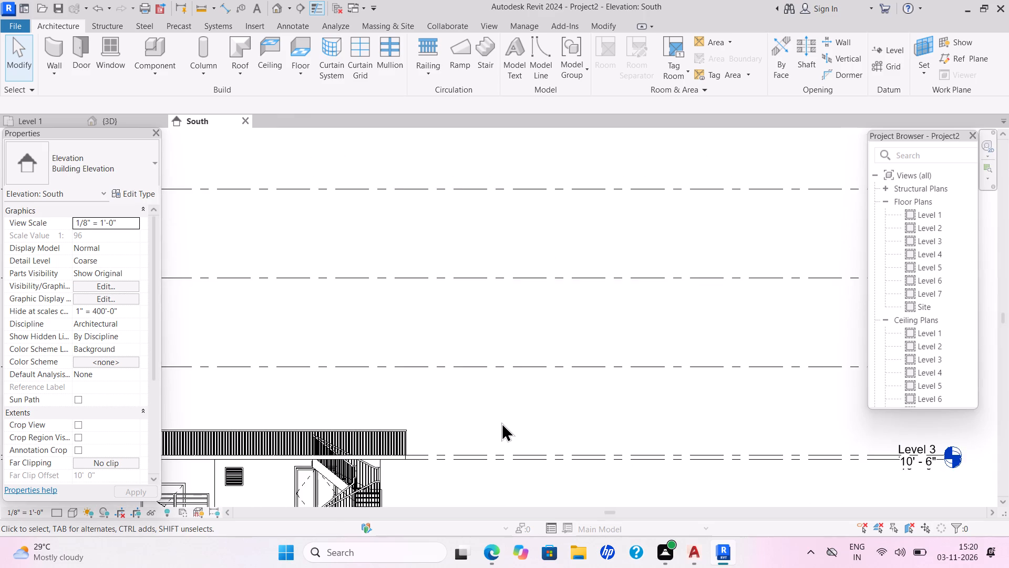
pyautogui.scroll(6, 502, 421)
pyautogui.moveTo(506, 418); pyautogui.dragTo(630, 249, button='middle')
pyautogui.scroll(4, 540, 336)
pyautogui.scroll(-1, 627, 249)
pyautogui.scroll(1, 630, 249)
pyautogui.scroll(-1, 630, 249)
pyautogui.scroll(-1, 581, 330)
pyautogui.scroll(-1, 551, 368)
pyautogui.scroll(3, 550, 369)
pyautogui.scroll(-1, 550, 371)
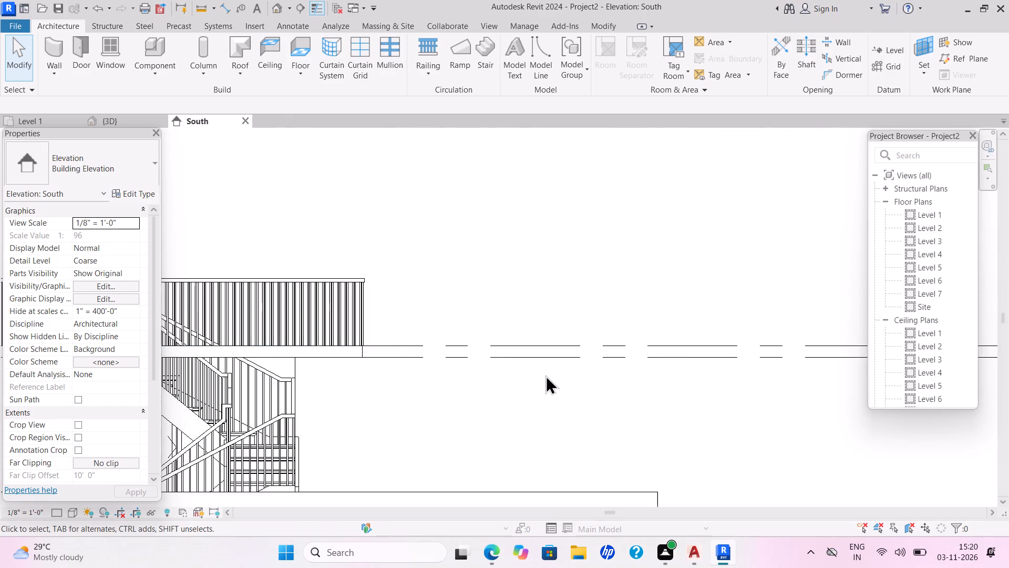
pyautogui.scroll(1, 542, 380)
pyautogui.scroll(-1, 542, 381)
pyautogui.scroll(1, 540, 383)
pyautogui.scroll(-1, 540, 383)
pyautogui.scroll(1, 540, 383)
pyautogui.scroll(-1, 540, 384)
pyautogui.scroll(1, 539, 384)
pyautogui.scroll(-2, 537, 386)
pyautogui.scroll(1, 537, 386)
pyautogui.scroll(-1, 537, 388)
pyautogui.scroll(6, 537, 388)
pyautogui.scroll(-3, 537, 390)
pyautogui.scroll(1, 537, 390)
pyautogui.scroll(-2, 537, 390)
pyautogui.scroll(1, 537, 390)
pyautogui.scroll(-1, 537, 390)
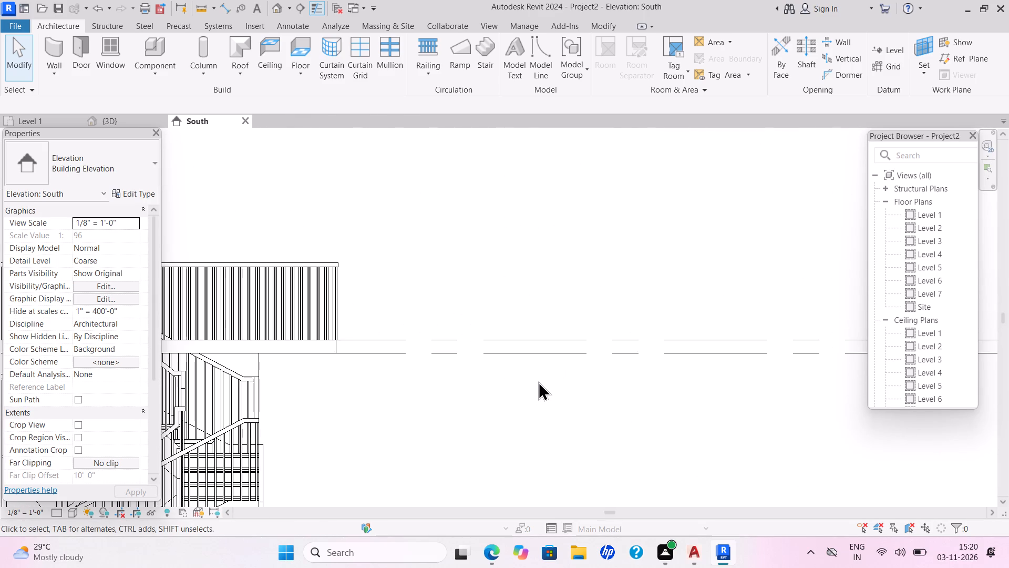
pyautogui.scroll(-1, 539, 381)
pyautogui.scroll(1, 539, 381)
pyautogui.scroll(-2, 539, 381)
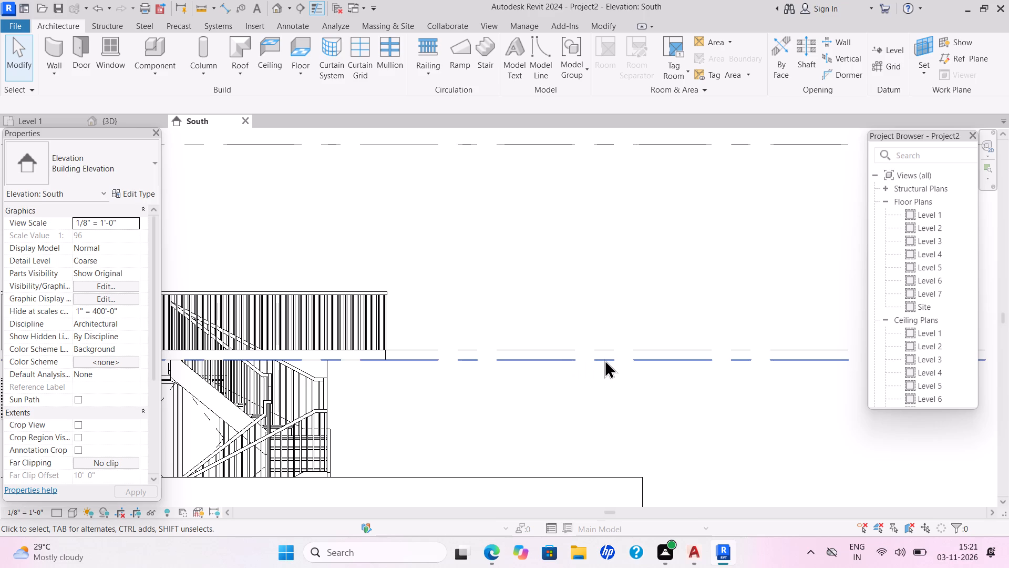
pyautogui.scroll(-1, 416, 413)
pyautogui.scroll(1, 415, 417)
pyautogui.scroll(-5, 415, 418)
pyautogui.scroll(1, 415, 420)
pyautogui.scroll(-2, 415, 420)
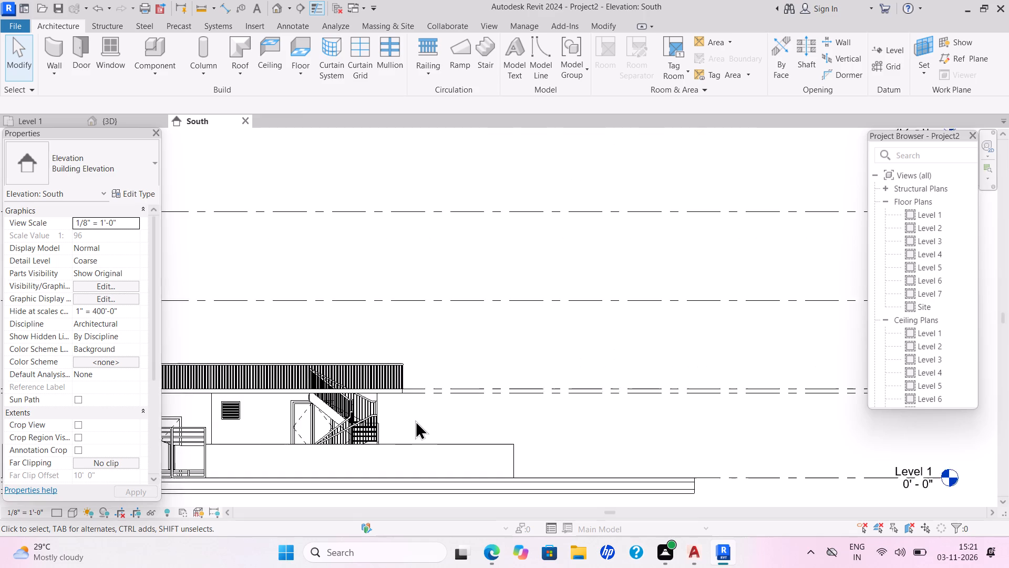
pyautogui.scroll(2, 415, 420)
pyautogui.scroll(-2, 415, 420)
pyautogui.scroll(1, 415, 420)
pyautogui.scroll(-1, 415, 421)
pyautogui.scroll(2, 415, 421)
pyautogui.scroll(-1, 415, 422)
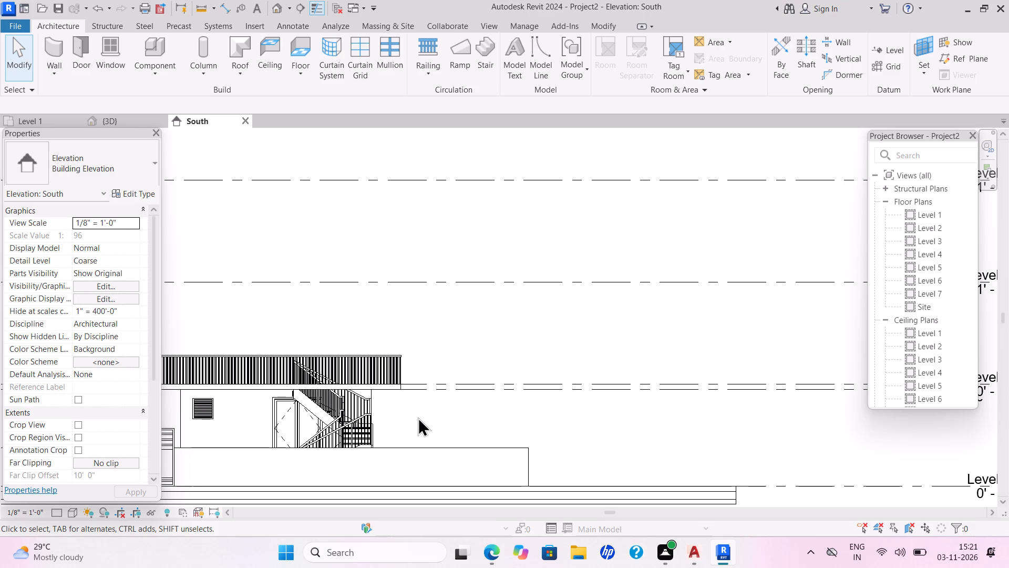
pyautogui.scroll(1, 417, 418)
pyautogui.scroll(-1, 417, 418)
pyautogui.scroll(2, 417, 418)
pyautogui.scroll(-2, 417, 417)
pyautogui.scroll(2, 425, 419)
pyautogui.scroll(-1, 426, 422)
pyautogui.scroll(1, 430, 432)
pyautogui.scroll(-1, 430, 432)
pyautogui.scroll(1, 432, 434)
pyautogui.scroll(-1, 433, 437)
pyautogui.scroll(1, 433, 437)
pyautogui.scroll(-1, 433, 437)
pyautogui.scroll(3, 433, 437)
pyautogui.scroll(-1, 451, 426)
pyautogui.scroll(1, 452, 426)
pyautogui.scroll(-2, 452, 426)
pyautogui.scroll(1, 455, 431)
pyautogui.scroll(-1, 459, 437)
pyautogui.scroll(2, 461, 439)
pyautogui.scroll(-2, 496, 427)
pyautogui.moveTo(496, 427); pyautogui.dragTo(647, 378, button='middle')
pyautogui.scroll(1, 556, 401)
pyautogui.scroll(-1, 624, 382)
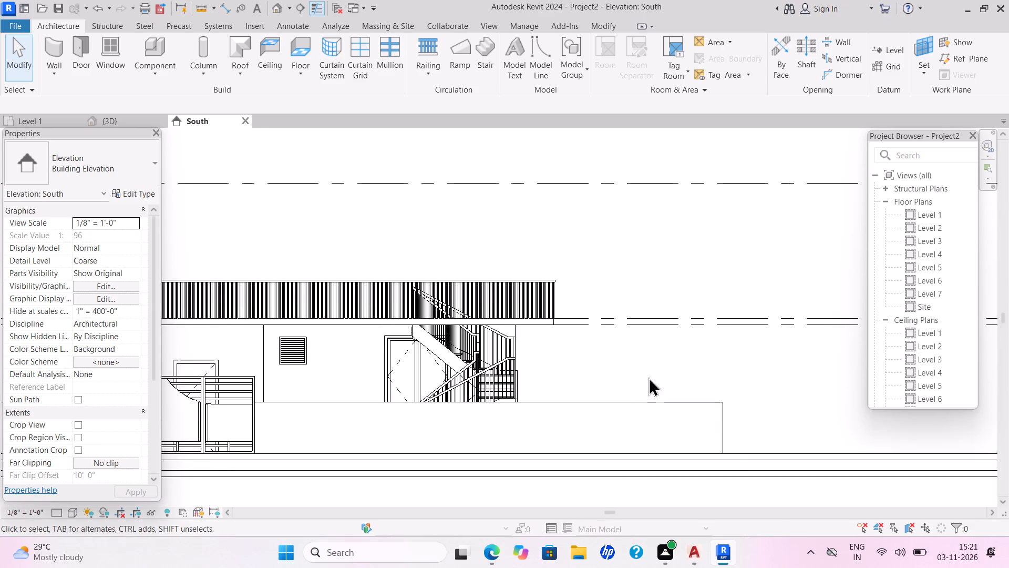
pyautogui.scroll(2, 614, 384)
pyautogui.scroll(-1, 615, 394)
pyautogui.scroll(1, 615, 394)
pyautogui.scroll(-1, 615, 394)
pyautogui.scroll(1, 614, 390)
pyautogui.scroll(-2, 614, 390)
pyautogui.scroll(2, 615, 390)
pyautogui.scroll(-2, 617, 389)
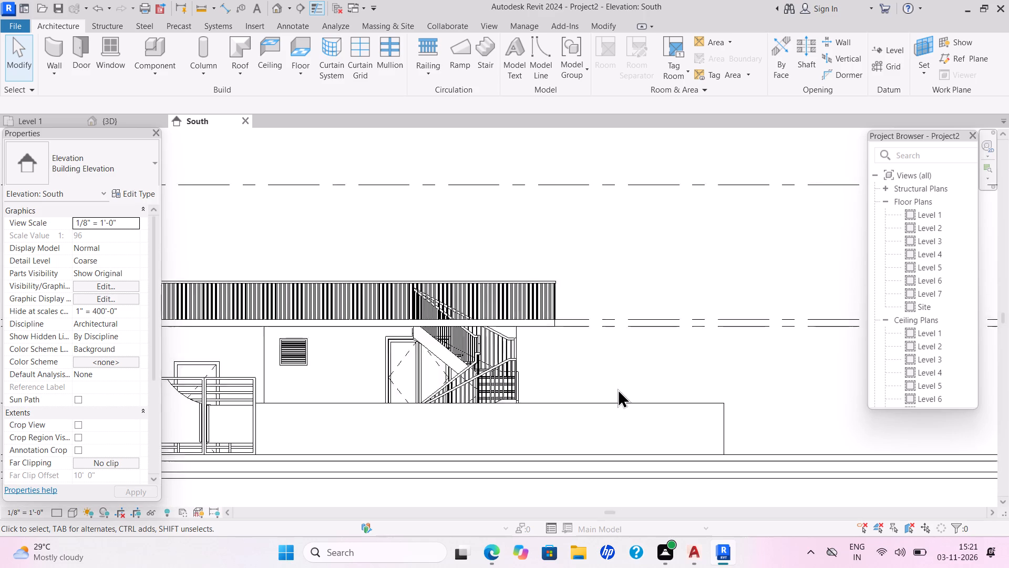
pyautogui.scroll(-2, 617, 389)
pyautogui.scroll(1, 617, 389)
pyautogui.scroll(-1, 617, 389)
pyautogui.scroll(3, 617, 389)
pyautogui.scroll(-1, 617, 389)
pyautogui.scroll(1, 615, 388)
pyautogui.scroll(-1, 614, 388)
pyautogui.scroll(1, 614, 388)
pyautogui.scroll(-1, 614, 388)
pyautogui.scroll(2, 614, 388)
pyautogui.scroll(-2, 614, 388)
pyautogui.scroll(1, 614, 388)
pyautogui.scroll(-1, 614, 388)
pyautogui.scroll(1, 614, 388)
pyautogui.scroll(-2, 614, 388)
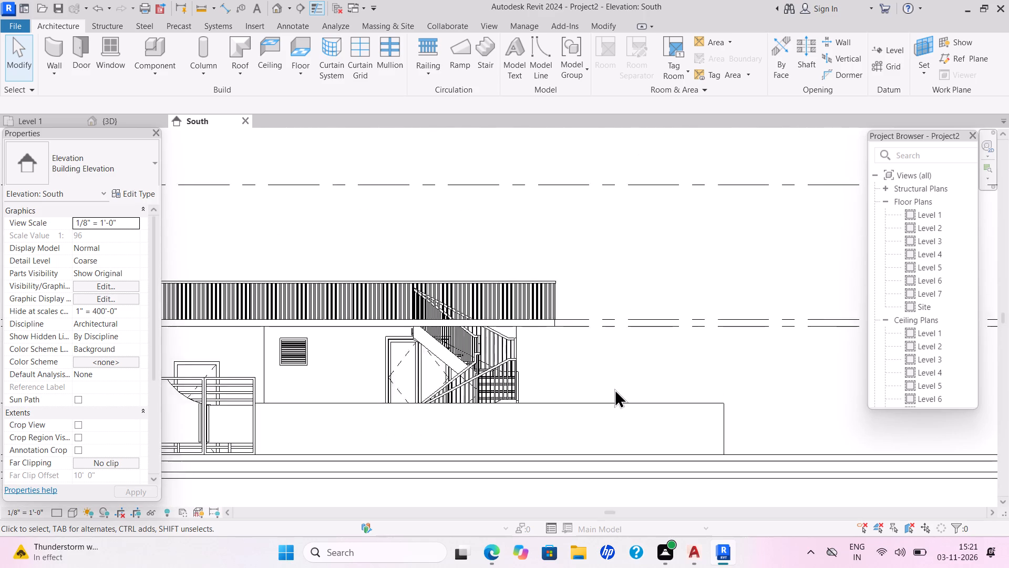
# Copy the whole house with its staircase and railings, without the compound wall, and paste it aligned to Levels 3 through 7.
pyautogui.scroll(-3, 614, 389)
pyautogui.scroll(1, 614, 389)
pyautogui.scroll(-1, 613, 389)
pyautogui.scroll(1, 613, 389)
pyautogui.scroll(-2, 613, 389)
pyautogui.scroll(1, 613, 389)
pyautogui.scroll(-1, 612, 389)
pyautogui.scroll(1, 612, 389)
pyautogui.scroll(-1, 611, 389)
pyautogui.scroll(1, 610, 389)
pyautogui.scroll(-1, 610, 389)
pyautogui.scroll(1, 609, 389)
pyautogui.scroll(-2, 609, 389)
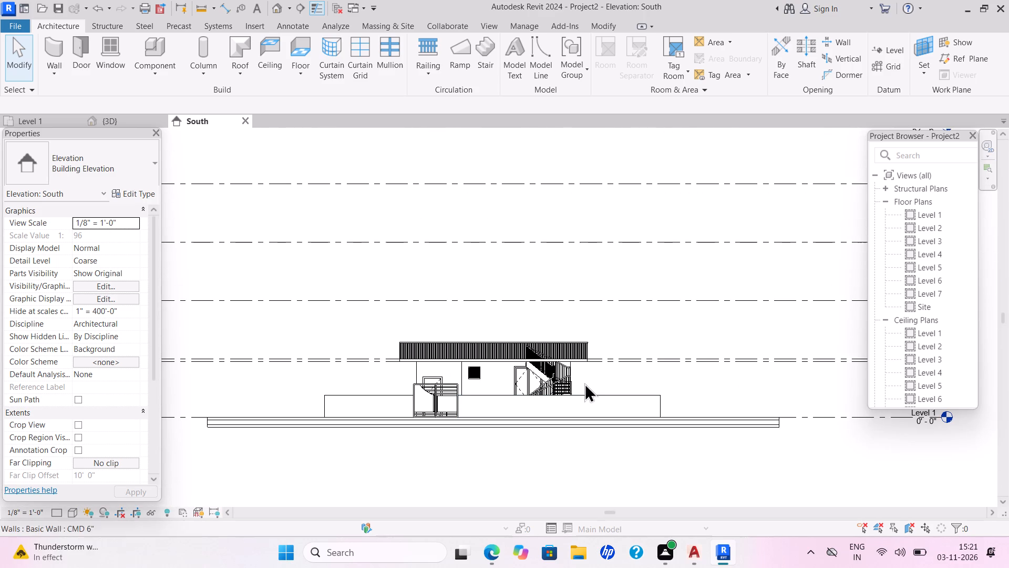
pyautogui.moveTo(376, 324); pyautogui.dragTo(617, 457)
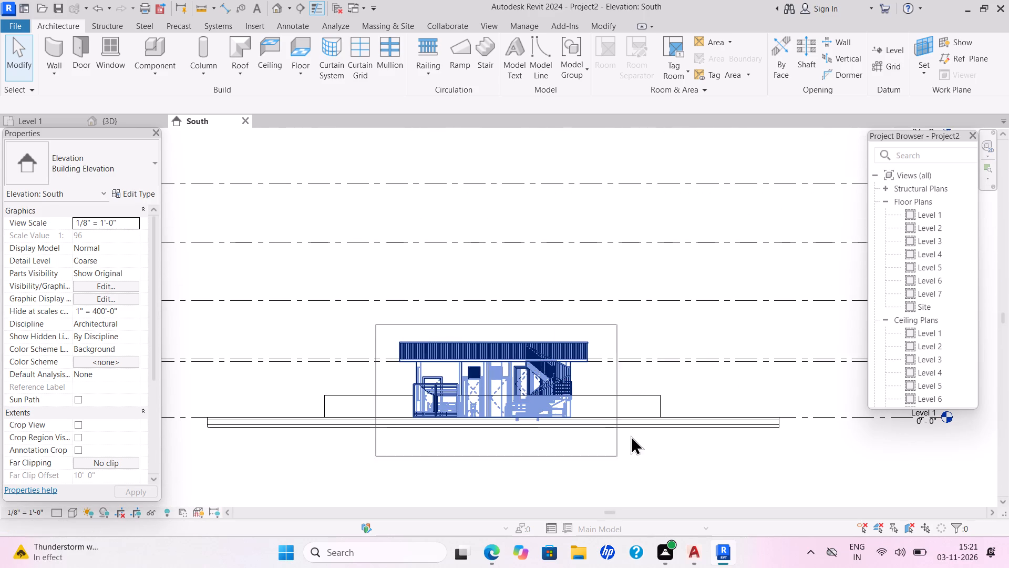
pyautogui.click(127, 57)
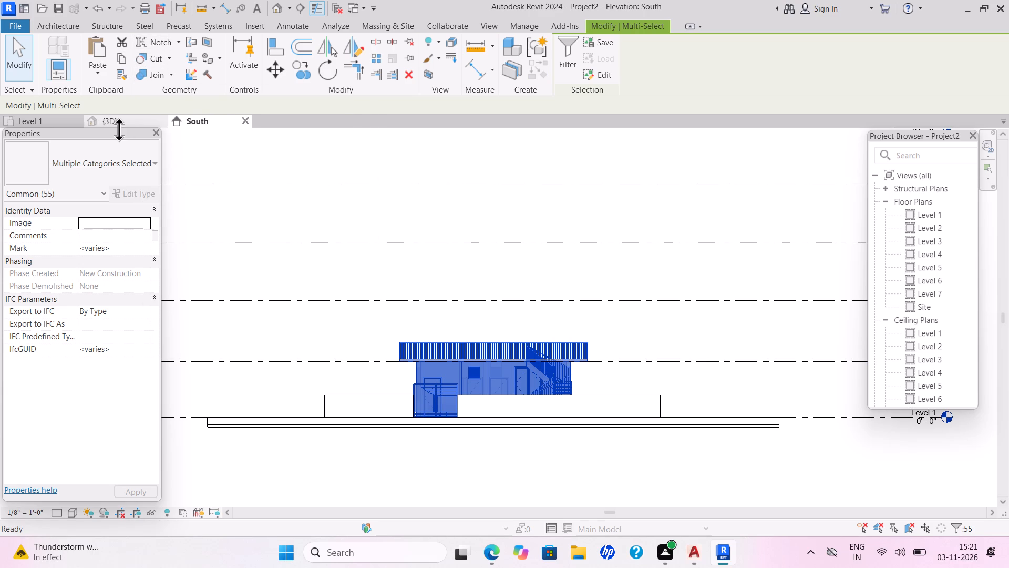
pyautogui.click(125, 60)
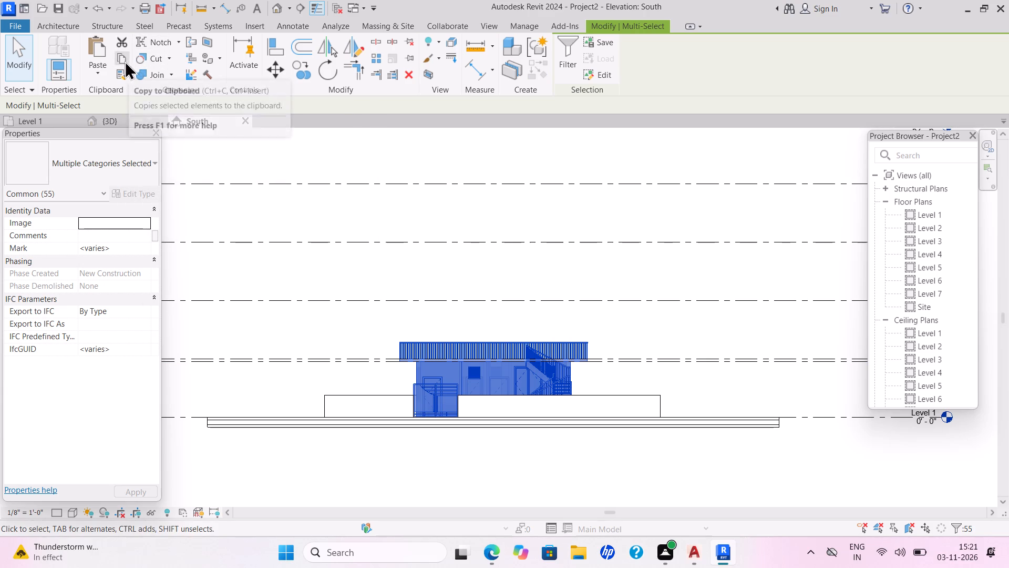
pyautogui.click(102, 70)
pyautogui.click(121, 120)
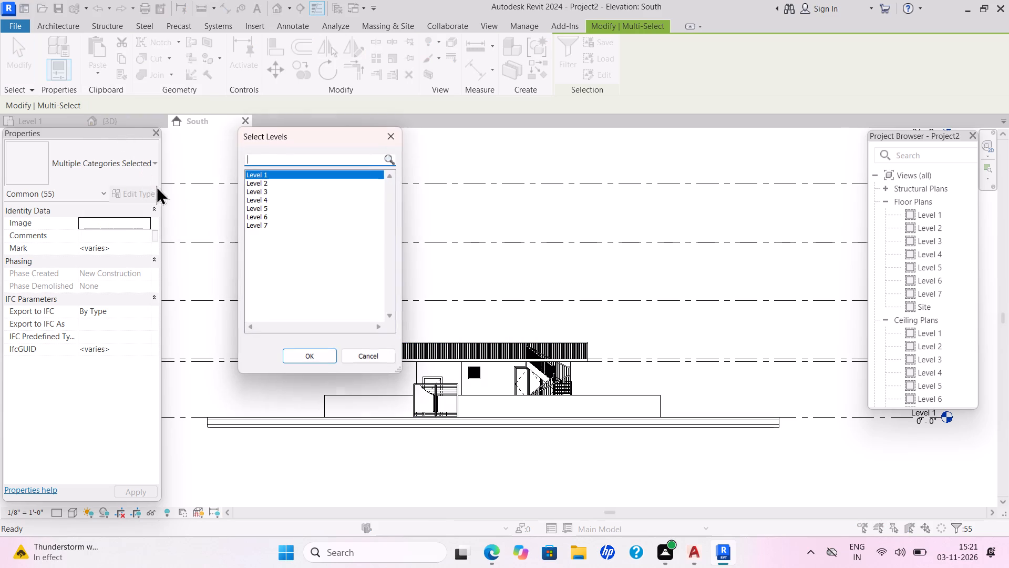
pyautogui.moveTo(269, 192); pyautogui.dragTo(278, 240)
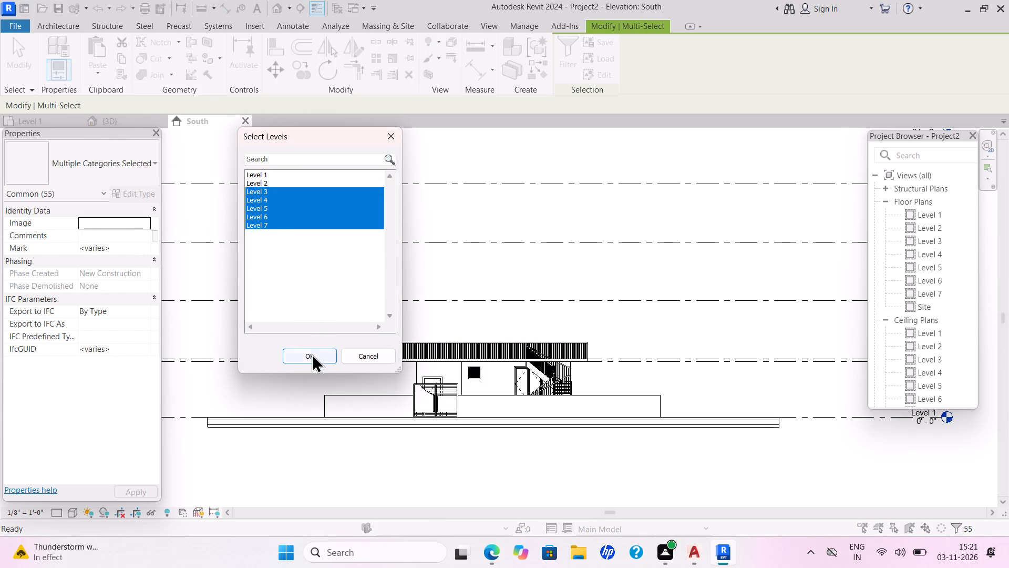
pyautogui.click(312, 355)
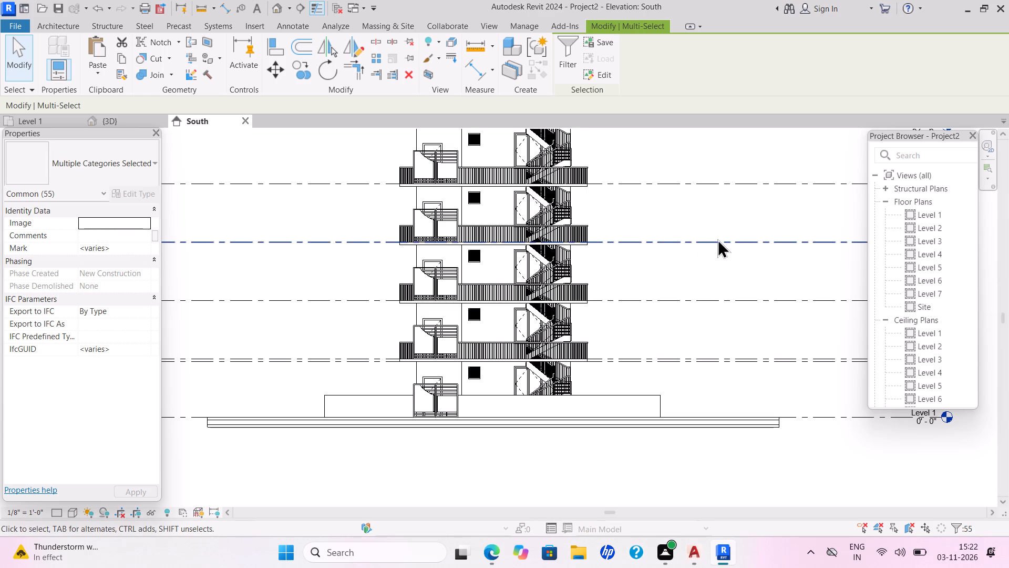
# Delete the copied entrance gates on Levels 3 through 7, keeping only the ground-level gate.
pyautogui.click(709, 268)
pyautogui.scroll(-3, 708, 265)
pyautogui.moveTo(696, 295); pyautogui.dragTo(639, 369, button='middle')
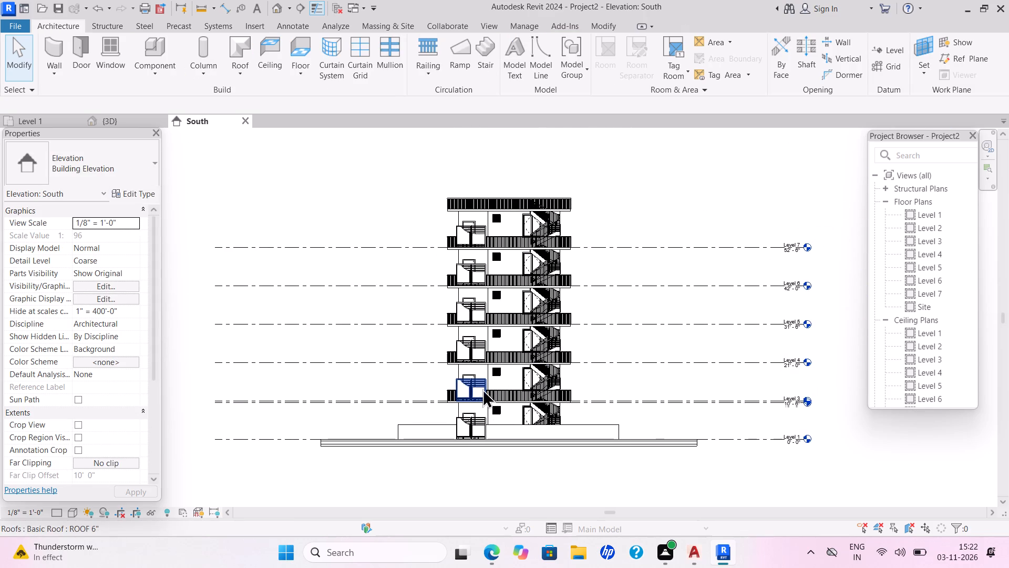
pyautogui.click(482, 389)
pyautogui.press('Delete')
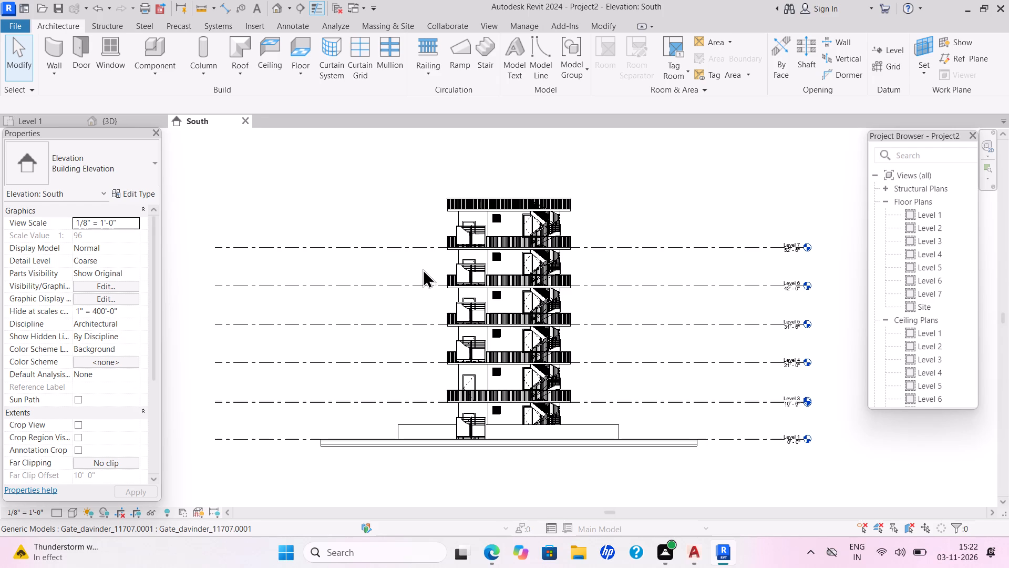
pyautogui.click(482, 350)
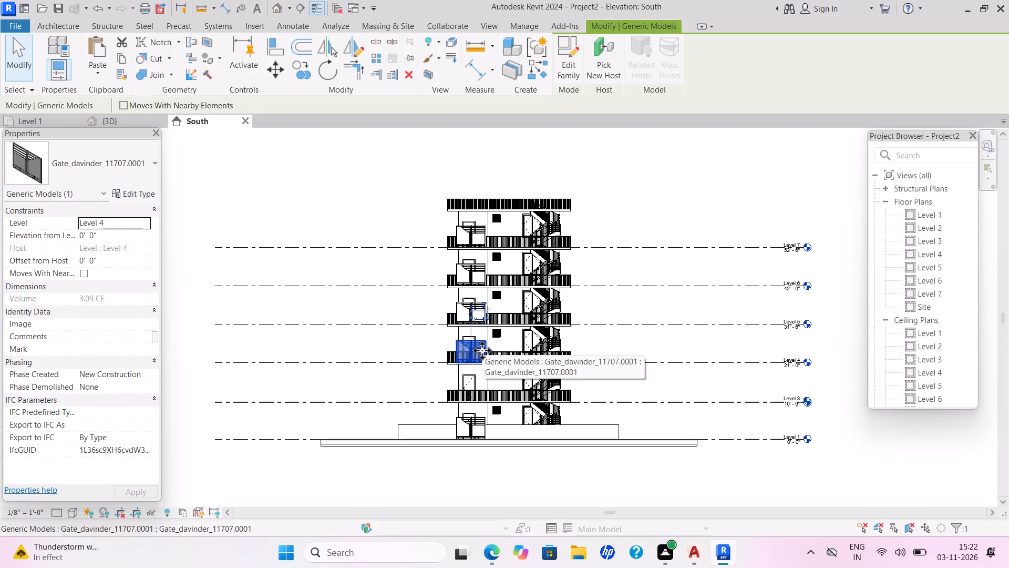
pyautogui.press('Delete')
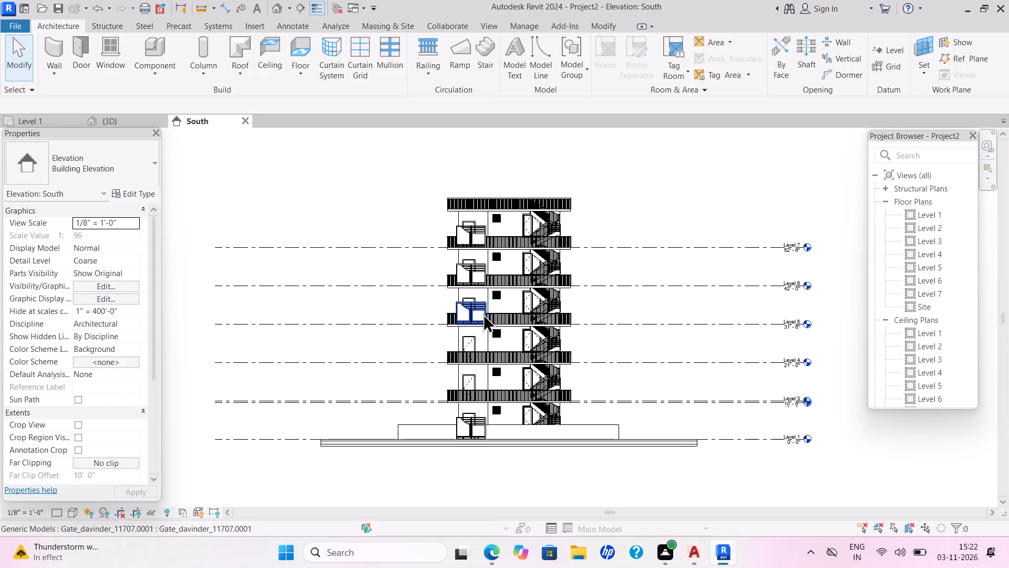
pyautogui.click(483, 313)
pyautogui.press('Delete')
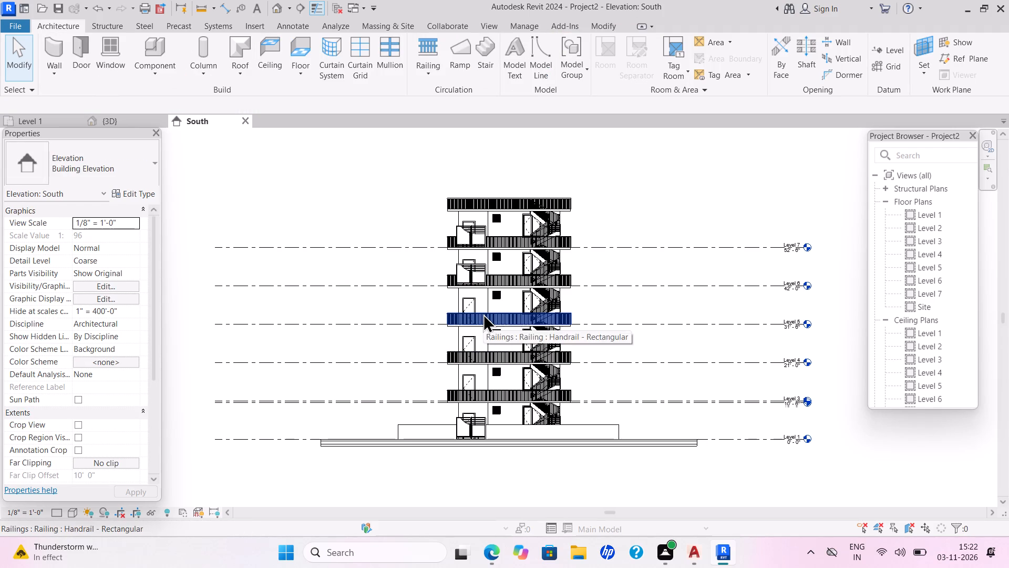
pyautogui.click(483, 236)
pyautogui.press('Delete')
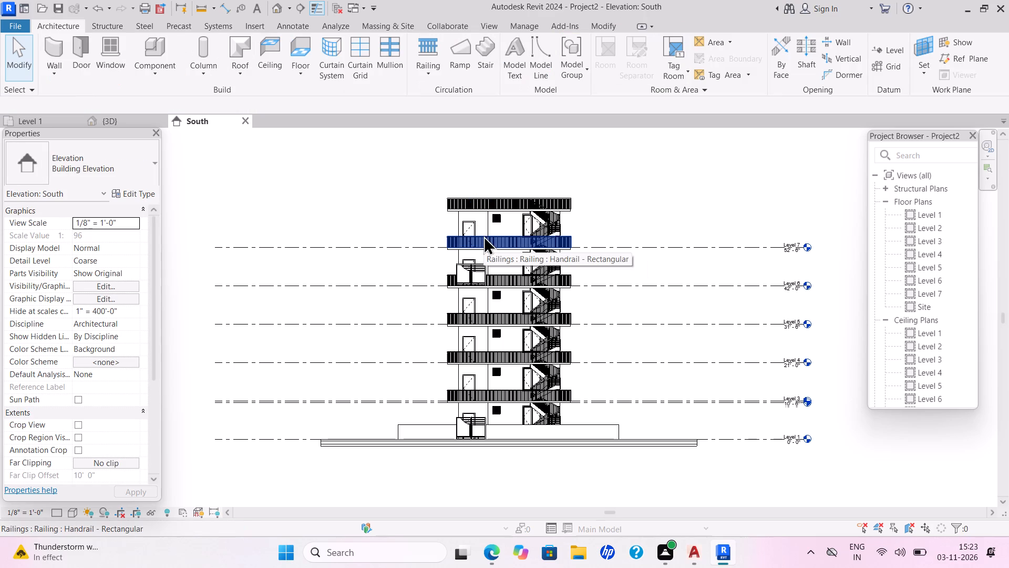
pyautogui.click(476, 270)
pyautogui.press('Delete')
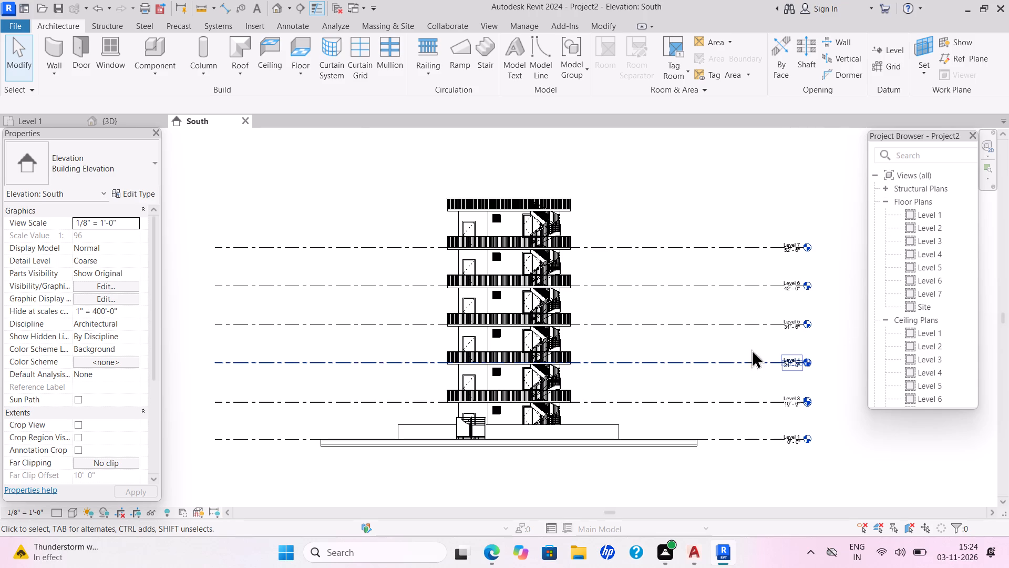
# Switch to the 3D view of the multi-storey building.
pyautogui.click(116, 122)
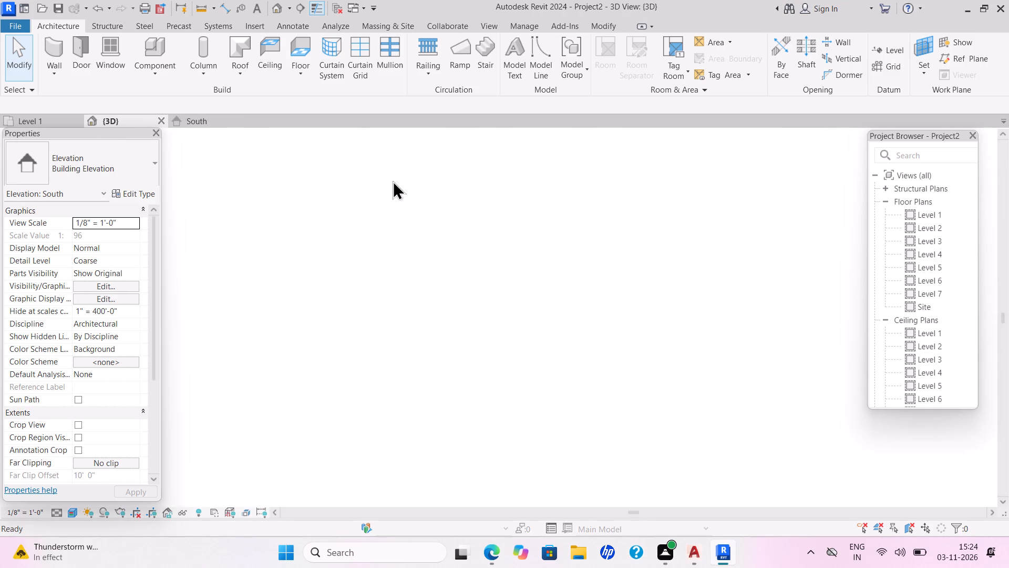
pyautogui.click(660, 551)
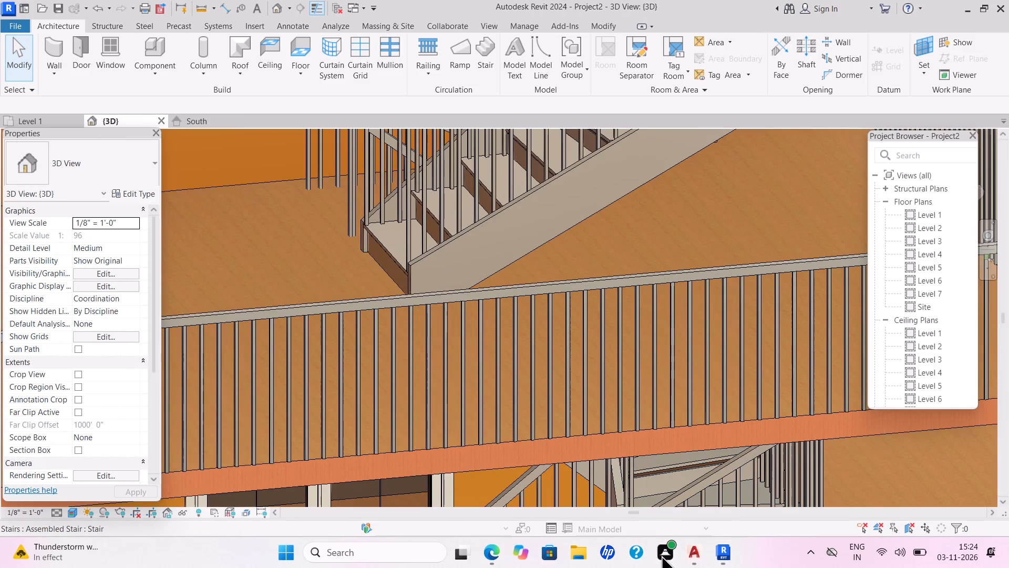
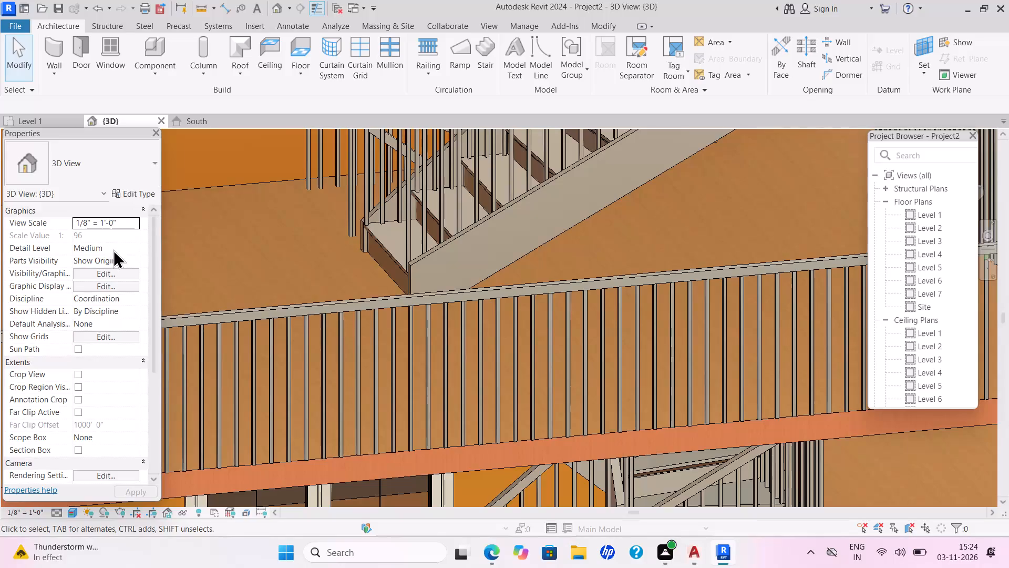
# Examine the balcony railing and external staircase where they meet the roof slab on the copied levels.
pyautogui.scroll(-1, 302, 273)
pyautogui.scroll(1, 313, 278)
pyautogui.scroll(-1, 355, 305)
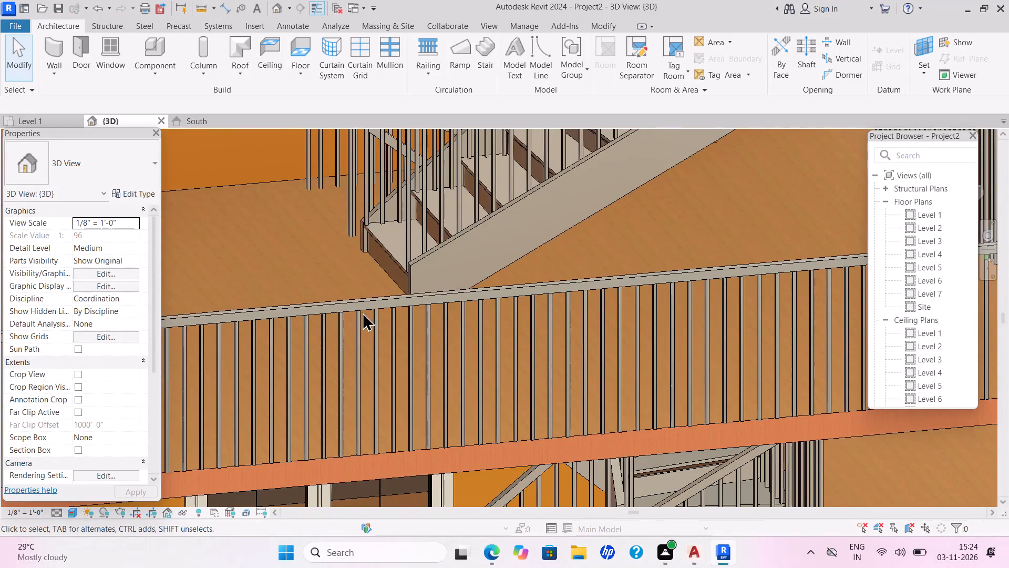
pyautogui.scroll(1, 363, 312)
pyautogui.scroll(-7, 364, 313)
pyautogui.scroll(2, 376, 323)
pyautogui.scroll(-1, 397, 327)
pyautogui.scroll(1, 397, 327)
pyautogui.scroll(-1, 397, 328)
pyautogui.scroll(2, 400, 331)
pyautogui.scroll(-1, 401, 336)
pyautogui.scroll(2, 401, 336)
pyautogui.scroll(-1, 401, 336)
pyautogui.scroll(1, 401, 336)
pyautogui.scroll(-2, 401, 336)
pyautogui.scroll(1, 401, 336)
pyautogui.scroll(-1, 401, 336)
pyautogui.scroll(1, 401, 336)
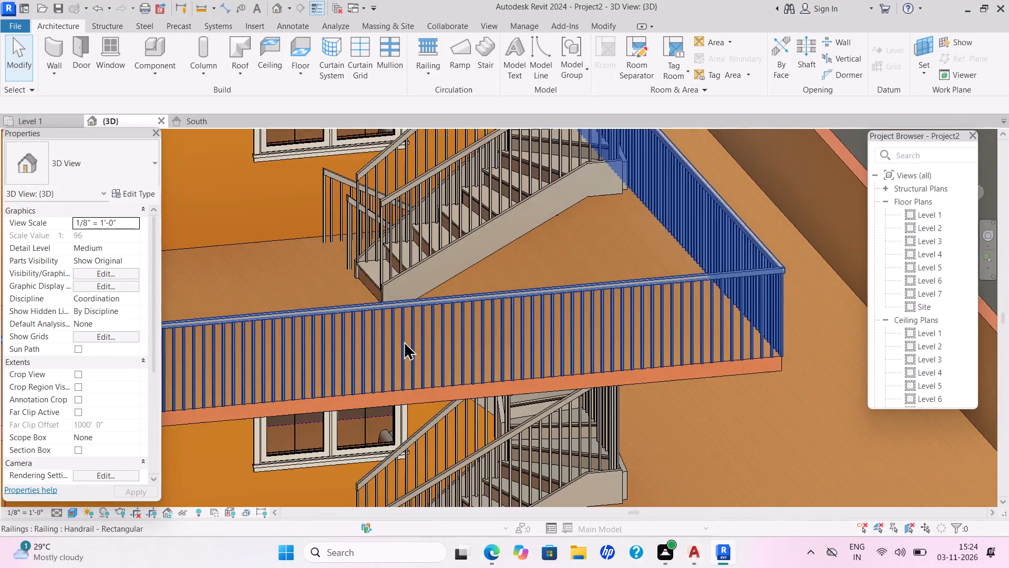
pyautogui.scroll(-2, 404, 341)
pyautogui.scroll(4, 404, 341)
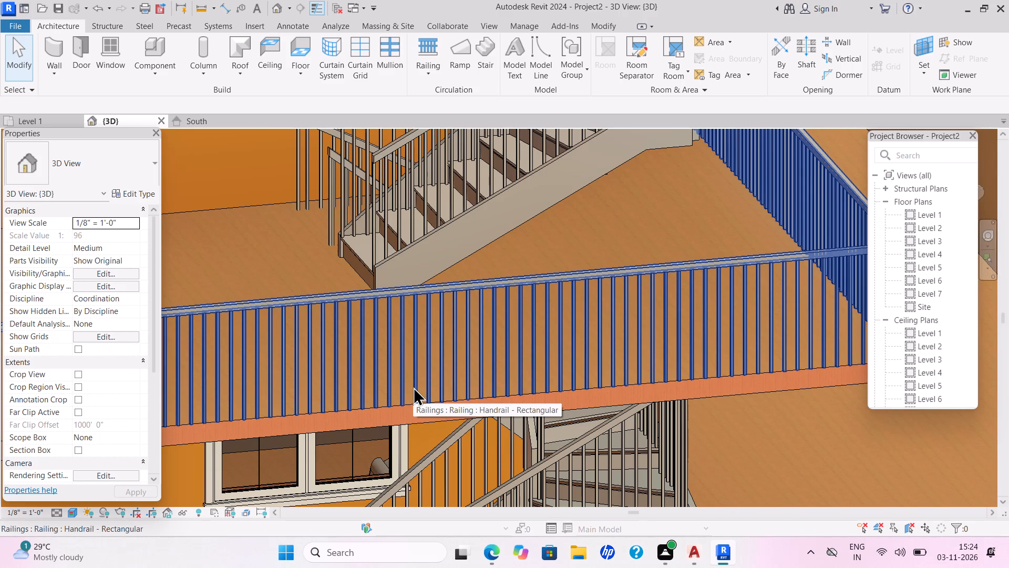
pyautogui.scroll(-2, 487, 278)
pyautogui.scroll(1, 487, 279)
pyautogui.scroll(-1, 487, 280)
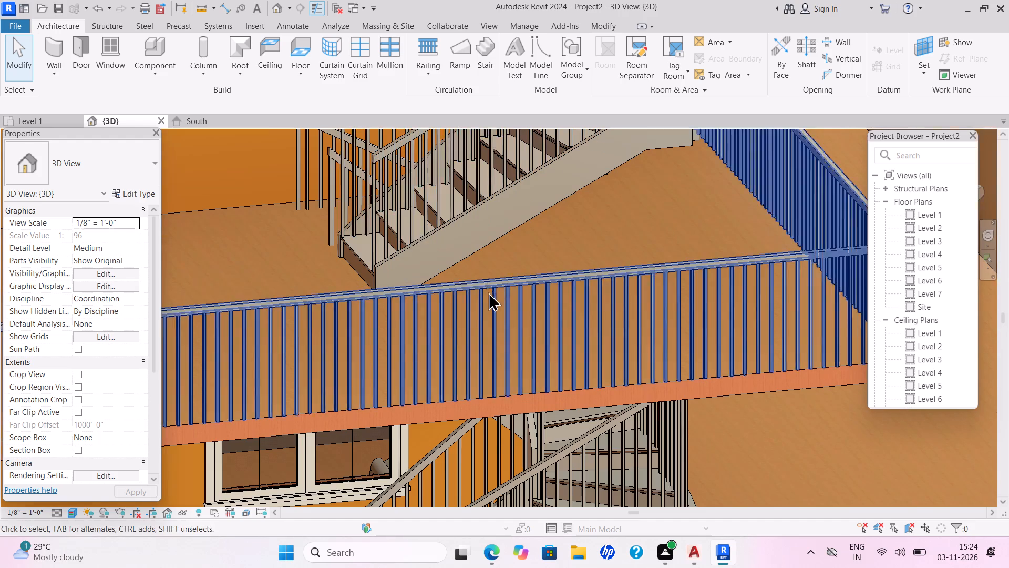
pyautogui.scroll(-1, 488, 292)
pyautogui.scroll(1, 490, 295)
pyautogui.scroll(-1, 490, 295)
pyautogui.scroll(5, 490, 295)
pyautogui.scroll(-6, 475, 307)
pyautogui.scroll(1, 475, 312)
pyautogui.scroll(-1, 475, 314)
pyautogui.scroll(1, 475, 315)
pyautogui.scroll(-1, 475, 315)
pyautogui.scroll(2, 475, 315)
pyautogui.scroll(-1, 473, 319)
pyautogui.scroll(1, 473, 319)
pyautogui.scroll(-1, 472, 321)
pyautogui.scroll(1, 472, 322)
pyautogui.scroll(-1, 472, 322)
pyautogui.scroll(3, 472, 322)
pyautogui.scroll(-4, 472, 323)
pyautogui.scroll(1, 471, 323)
pyautogui.scroll(-1, 471, 323)
pyautogui.scroll(1, 471, 323)
pyautogui.scroll(-1, 471, 323)
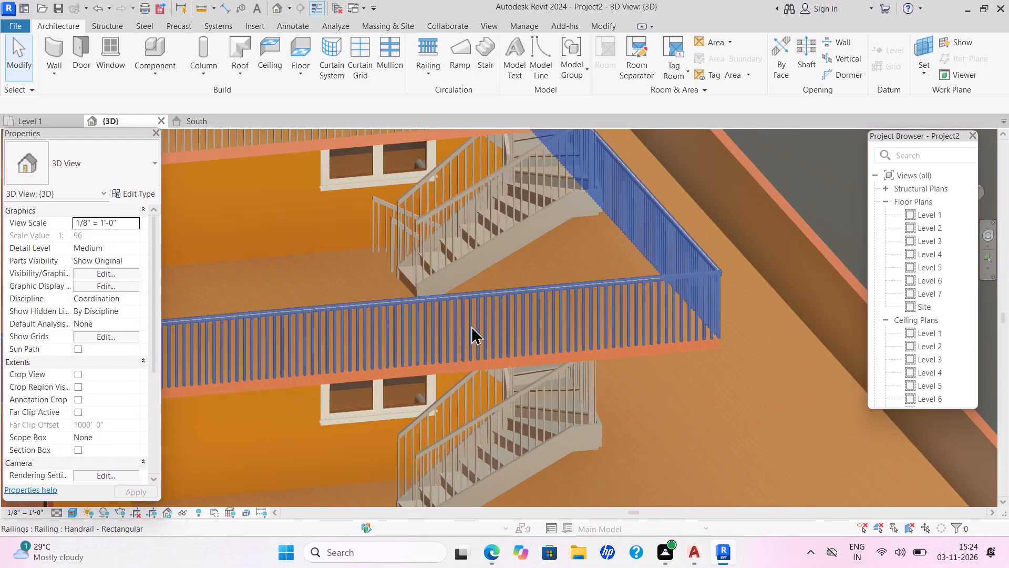
# Inspect the whole multi-storey building in 3D, from the entrance gate and compound wall up to the top roof slab.
pyautogui.scroll(-5, 471, 327)
pyautogui.scroll(4, 470, 327)
pyautogui.scroll(-1, 470, 327)
pyautogui.scroll(1, 470, 327)
pyautogui.scroll(-1, 470, 327)
pyautogui.scroll(1, 470, 327)
pyautogui.scroll(-7, 470, 327)
pyautogui.scroll(1, 469, 328)
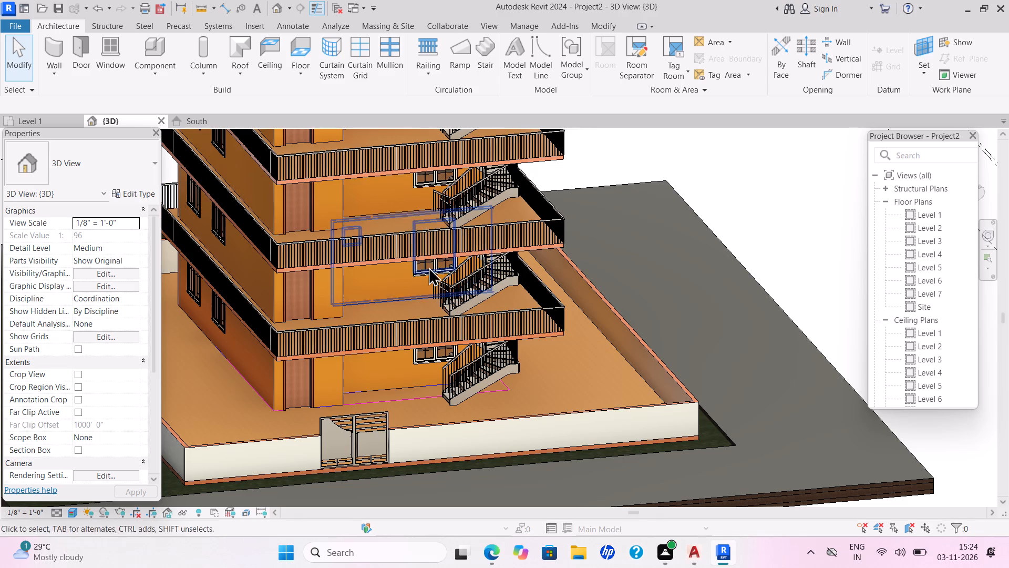
pyautogui.scroll(-4, 452, 269)
pyautogui.scroll(1, 461, 302)
pyautogui.scroll(-1, 463, 313)
pyautogui.scroll(1, 463, 314)
pyautogui.scroll(-6, 464, 316)
pyautogui.scroll(2, 480, 327)
pyautogui.moveTo(480, 327); pyautogui.dragTo(456, 367, button='middle')
pyautogui.scroll(-3, 467, 350)
pyautogui.scroll(4, 459, 361)
pyautogui.scroll(-1, 457, 365)
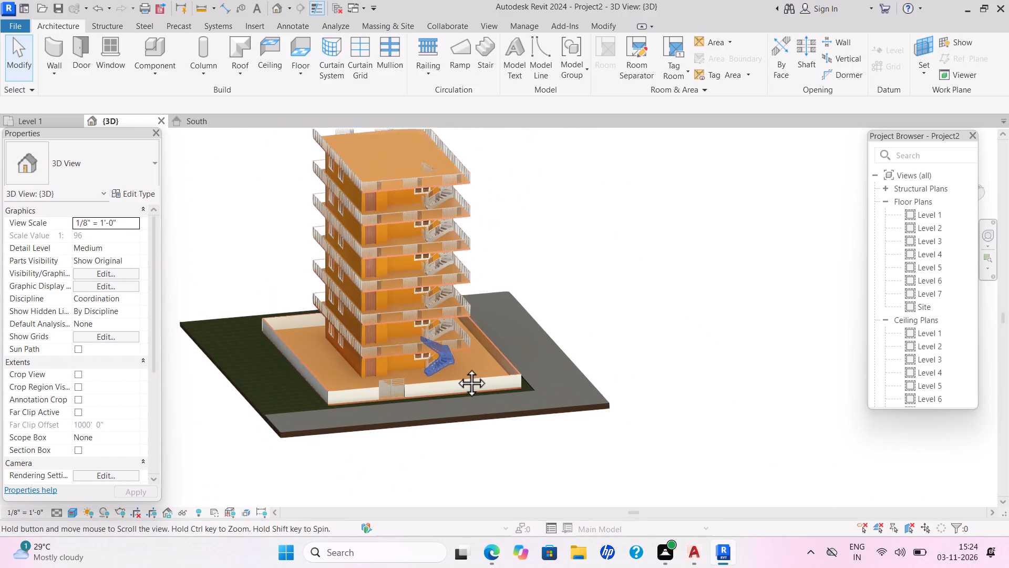
pyautogui.scroll(3, 515, 239)
pyautogui.scroll(-1, 517, 214)
pyautogui.scroll(2, 517, 215)
pyautogui.scroll(-2, 518, 222)
pyautogui.scroll(1, 514, 228)
pyautogui.scroll(-1, 513, 229)
pyautogui.scroll(1, 513, 229)
pyautogui.scroll(-1, 513, 229)
pyautogui.scroll(4, 513, 230)
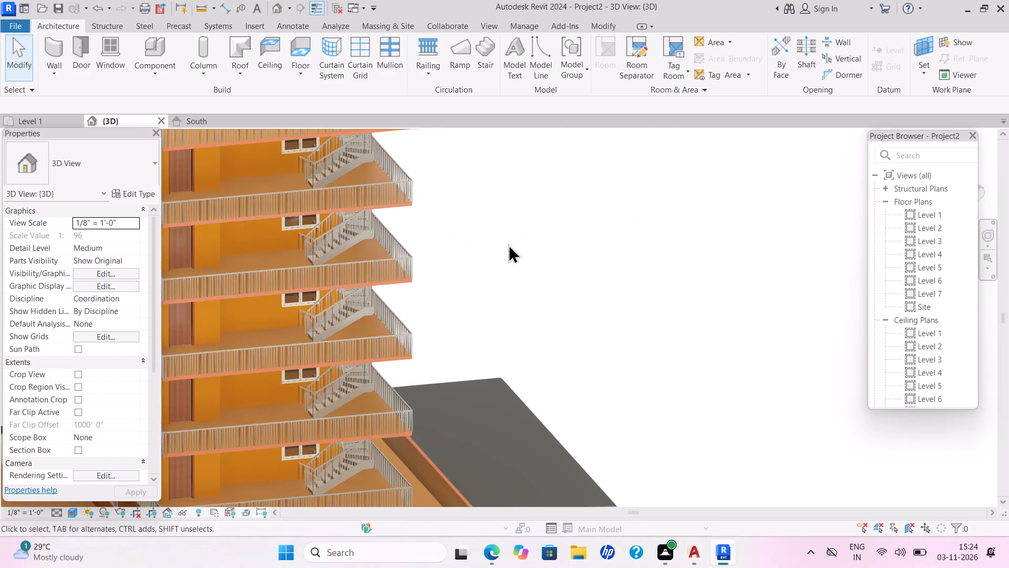
pyautogui.scroll(-4, 508, 249)
pyautogui.scroll(2, 502, 265)
pyautogui.scroll(-1, 413, 326)
pyautogui.scroll(1, 414, 327)
pyautogui.scroll(-1, 472, 315)
pyautogui.moveTo(489, 319); pyautogui.dragTo(509, 319, button='middle')
pyautogui.scroll(-2, 507, 319)
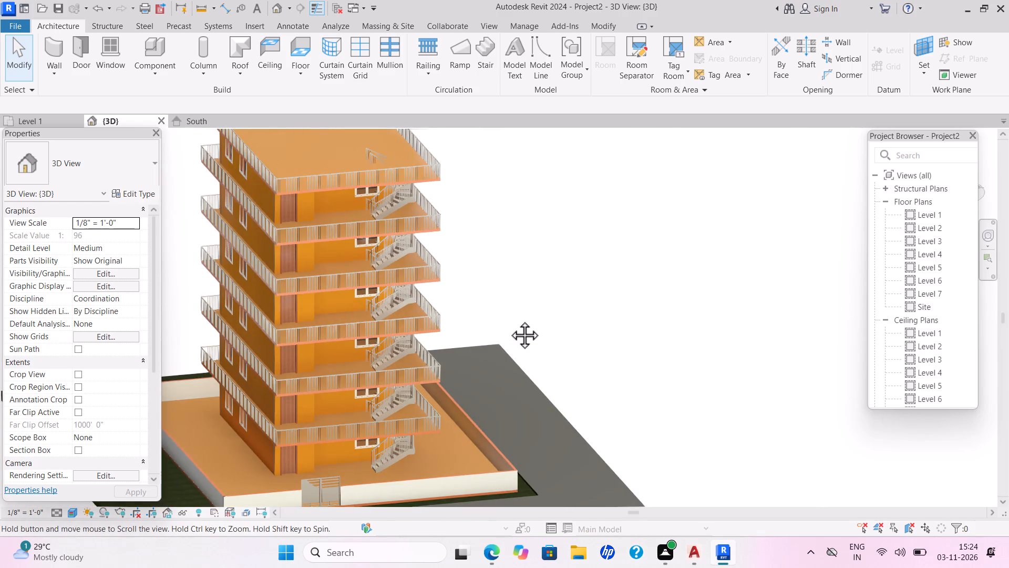
pyautogui.moveTo(509, 319); pyautogui.dragTo(510, 319, button='middle')
pyautogui.scroll(3, 509, 319)
pyautogui.scroll(-3, 516, 314)
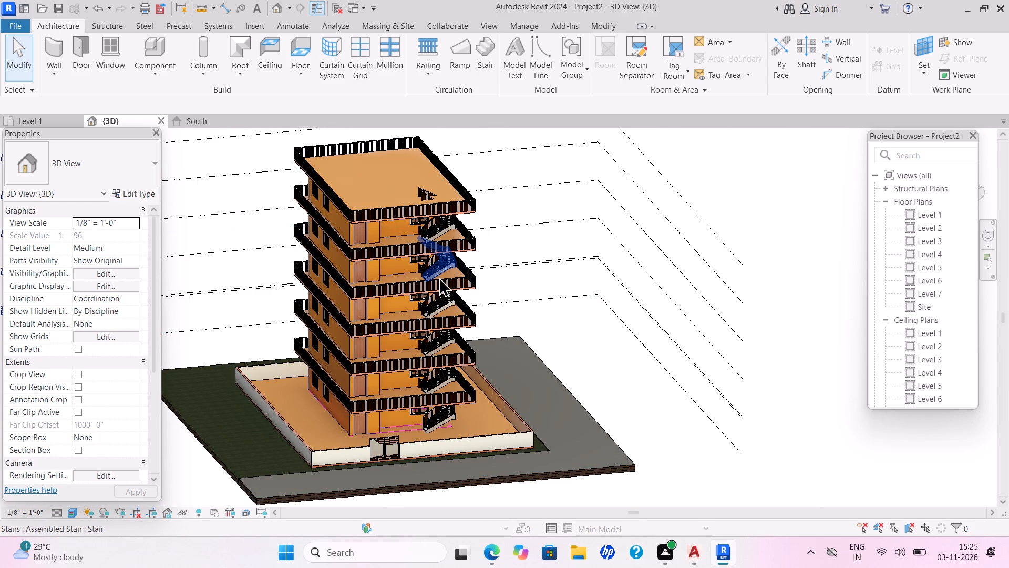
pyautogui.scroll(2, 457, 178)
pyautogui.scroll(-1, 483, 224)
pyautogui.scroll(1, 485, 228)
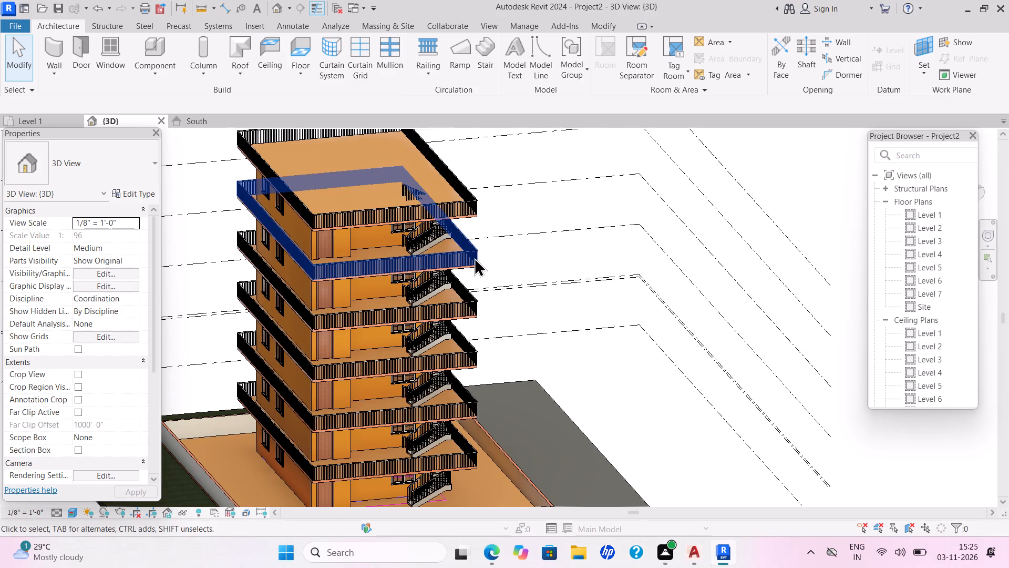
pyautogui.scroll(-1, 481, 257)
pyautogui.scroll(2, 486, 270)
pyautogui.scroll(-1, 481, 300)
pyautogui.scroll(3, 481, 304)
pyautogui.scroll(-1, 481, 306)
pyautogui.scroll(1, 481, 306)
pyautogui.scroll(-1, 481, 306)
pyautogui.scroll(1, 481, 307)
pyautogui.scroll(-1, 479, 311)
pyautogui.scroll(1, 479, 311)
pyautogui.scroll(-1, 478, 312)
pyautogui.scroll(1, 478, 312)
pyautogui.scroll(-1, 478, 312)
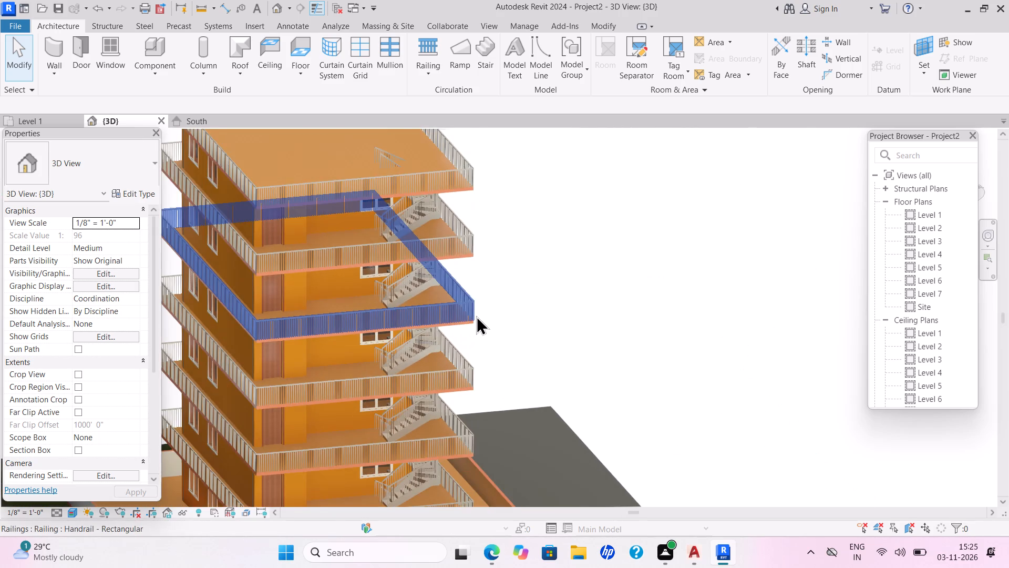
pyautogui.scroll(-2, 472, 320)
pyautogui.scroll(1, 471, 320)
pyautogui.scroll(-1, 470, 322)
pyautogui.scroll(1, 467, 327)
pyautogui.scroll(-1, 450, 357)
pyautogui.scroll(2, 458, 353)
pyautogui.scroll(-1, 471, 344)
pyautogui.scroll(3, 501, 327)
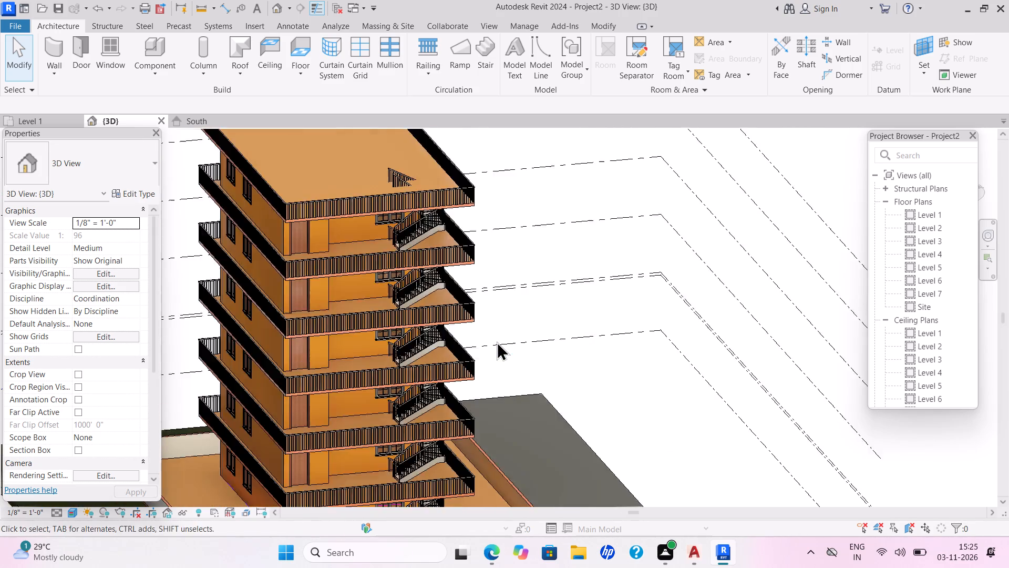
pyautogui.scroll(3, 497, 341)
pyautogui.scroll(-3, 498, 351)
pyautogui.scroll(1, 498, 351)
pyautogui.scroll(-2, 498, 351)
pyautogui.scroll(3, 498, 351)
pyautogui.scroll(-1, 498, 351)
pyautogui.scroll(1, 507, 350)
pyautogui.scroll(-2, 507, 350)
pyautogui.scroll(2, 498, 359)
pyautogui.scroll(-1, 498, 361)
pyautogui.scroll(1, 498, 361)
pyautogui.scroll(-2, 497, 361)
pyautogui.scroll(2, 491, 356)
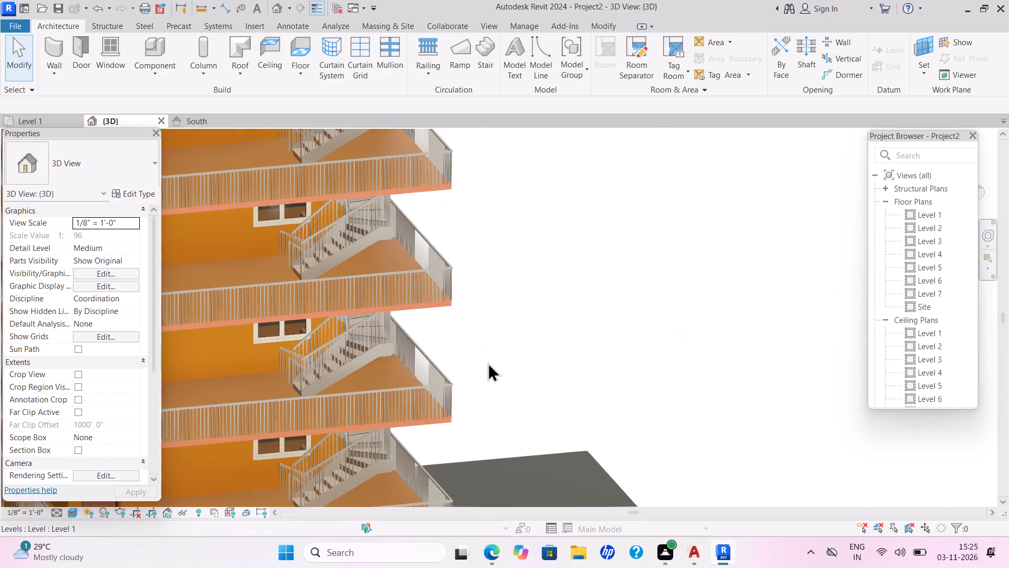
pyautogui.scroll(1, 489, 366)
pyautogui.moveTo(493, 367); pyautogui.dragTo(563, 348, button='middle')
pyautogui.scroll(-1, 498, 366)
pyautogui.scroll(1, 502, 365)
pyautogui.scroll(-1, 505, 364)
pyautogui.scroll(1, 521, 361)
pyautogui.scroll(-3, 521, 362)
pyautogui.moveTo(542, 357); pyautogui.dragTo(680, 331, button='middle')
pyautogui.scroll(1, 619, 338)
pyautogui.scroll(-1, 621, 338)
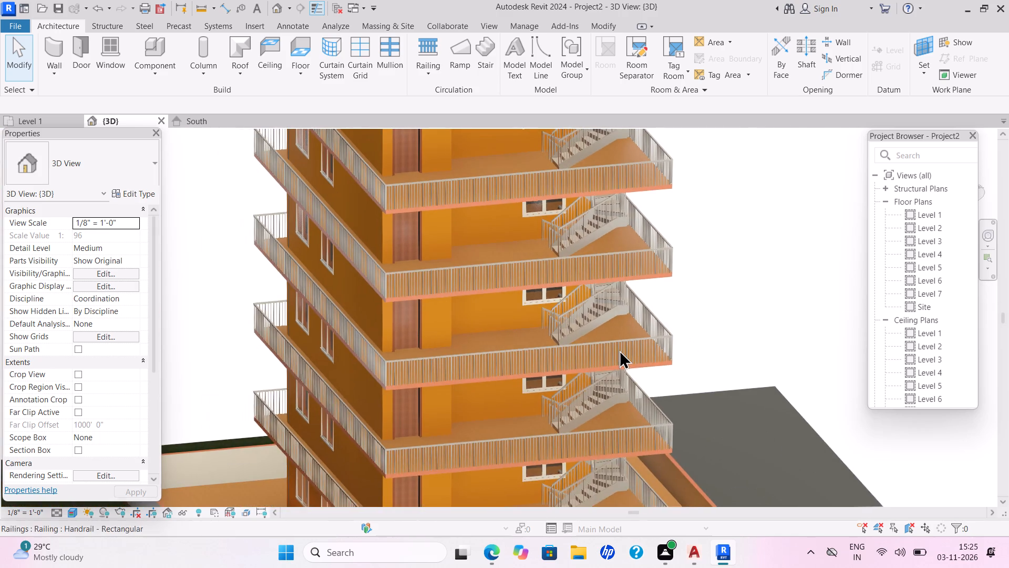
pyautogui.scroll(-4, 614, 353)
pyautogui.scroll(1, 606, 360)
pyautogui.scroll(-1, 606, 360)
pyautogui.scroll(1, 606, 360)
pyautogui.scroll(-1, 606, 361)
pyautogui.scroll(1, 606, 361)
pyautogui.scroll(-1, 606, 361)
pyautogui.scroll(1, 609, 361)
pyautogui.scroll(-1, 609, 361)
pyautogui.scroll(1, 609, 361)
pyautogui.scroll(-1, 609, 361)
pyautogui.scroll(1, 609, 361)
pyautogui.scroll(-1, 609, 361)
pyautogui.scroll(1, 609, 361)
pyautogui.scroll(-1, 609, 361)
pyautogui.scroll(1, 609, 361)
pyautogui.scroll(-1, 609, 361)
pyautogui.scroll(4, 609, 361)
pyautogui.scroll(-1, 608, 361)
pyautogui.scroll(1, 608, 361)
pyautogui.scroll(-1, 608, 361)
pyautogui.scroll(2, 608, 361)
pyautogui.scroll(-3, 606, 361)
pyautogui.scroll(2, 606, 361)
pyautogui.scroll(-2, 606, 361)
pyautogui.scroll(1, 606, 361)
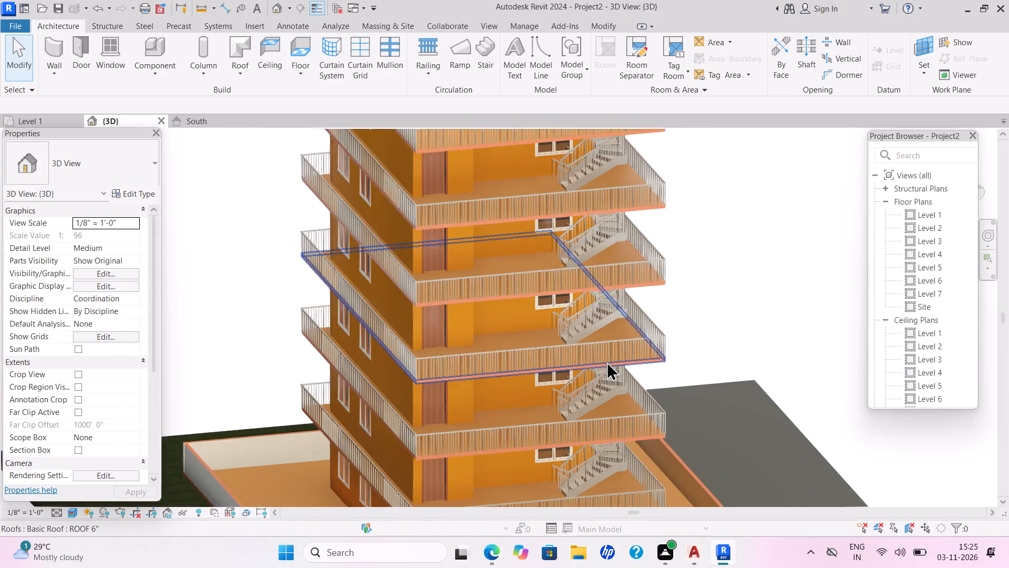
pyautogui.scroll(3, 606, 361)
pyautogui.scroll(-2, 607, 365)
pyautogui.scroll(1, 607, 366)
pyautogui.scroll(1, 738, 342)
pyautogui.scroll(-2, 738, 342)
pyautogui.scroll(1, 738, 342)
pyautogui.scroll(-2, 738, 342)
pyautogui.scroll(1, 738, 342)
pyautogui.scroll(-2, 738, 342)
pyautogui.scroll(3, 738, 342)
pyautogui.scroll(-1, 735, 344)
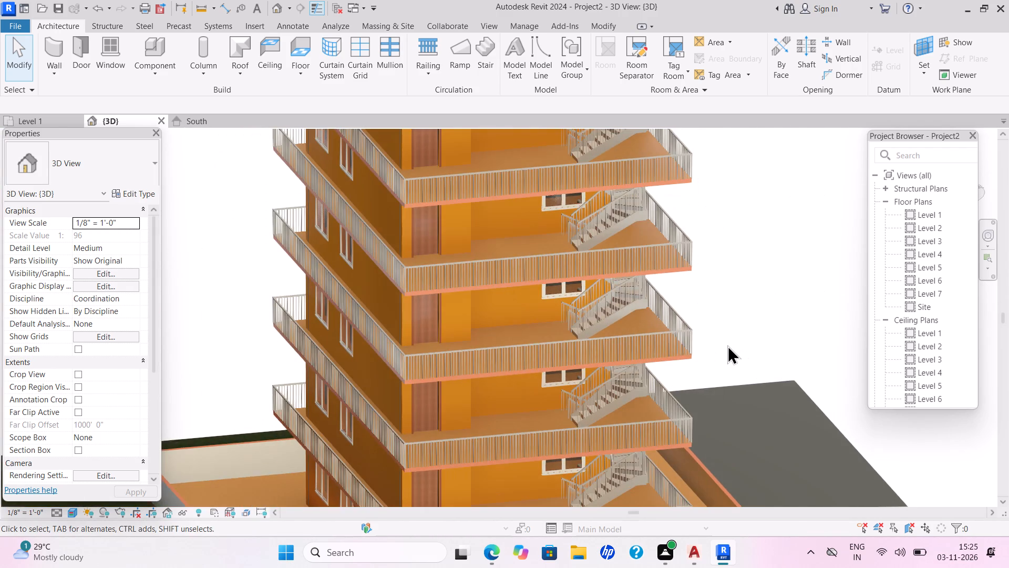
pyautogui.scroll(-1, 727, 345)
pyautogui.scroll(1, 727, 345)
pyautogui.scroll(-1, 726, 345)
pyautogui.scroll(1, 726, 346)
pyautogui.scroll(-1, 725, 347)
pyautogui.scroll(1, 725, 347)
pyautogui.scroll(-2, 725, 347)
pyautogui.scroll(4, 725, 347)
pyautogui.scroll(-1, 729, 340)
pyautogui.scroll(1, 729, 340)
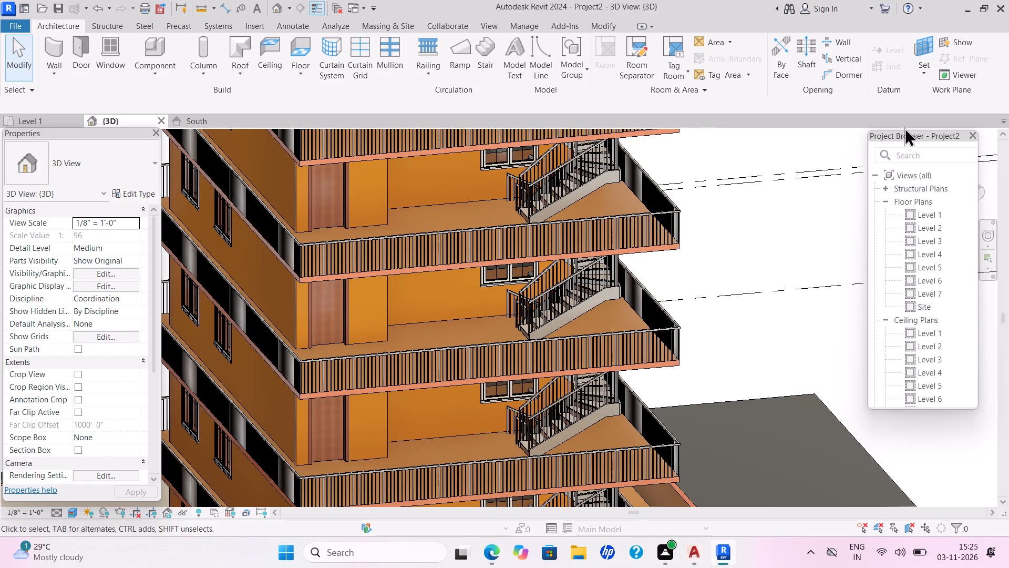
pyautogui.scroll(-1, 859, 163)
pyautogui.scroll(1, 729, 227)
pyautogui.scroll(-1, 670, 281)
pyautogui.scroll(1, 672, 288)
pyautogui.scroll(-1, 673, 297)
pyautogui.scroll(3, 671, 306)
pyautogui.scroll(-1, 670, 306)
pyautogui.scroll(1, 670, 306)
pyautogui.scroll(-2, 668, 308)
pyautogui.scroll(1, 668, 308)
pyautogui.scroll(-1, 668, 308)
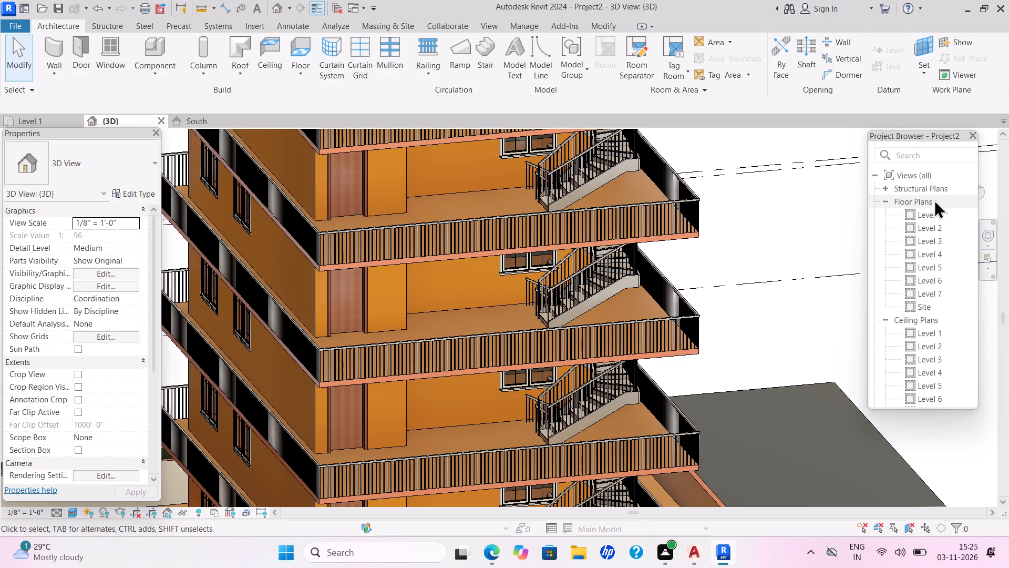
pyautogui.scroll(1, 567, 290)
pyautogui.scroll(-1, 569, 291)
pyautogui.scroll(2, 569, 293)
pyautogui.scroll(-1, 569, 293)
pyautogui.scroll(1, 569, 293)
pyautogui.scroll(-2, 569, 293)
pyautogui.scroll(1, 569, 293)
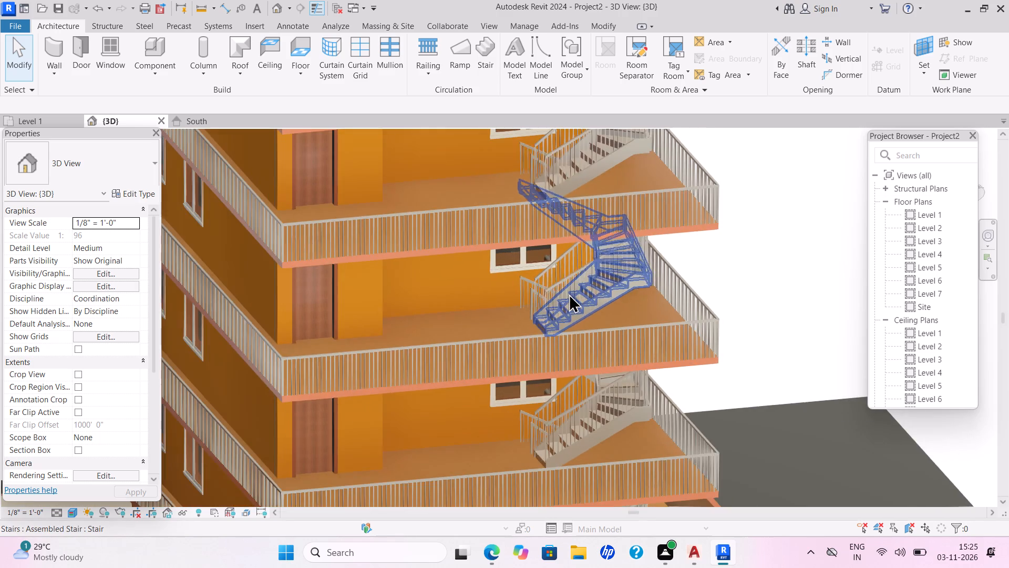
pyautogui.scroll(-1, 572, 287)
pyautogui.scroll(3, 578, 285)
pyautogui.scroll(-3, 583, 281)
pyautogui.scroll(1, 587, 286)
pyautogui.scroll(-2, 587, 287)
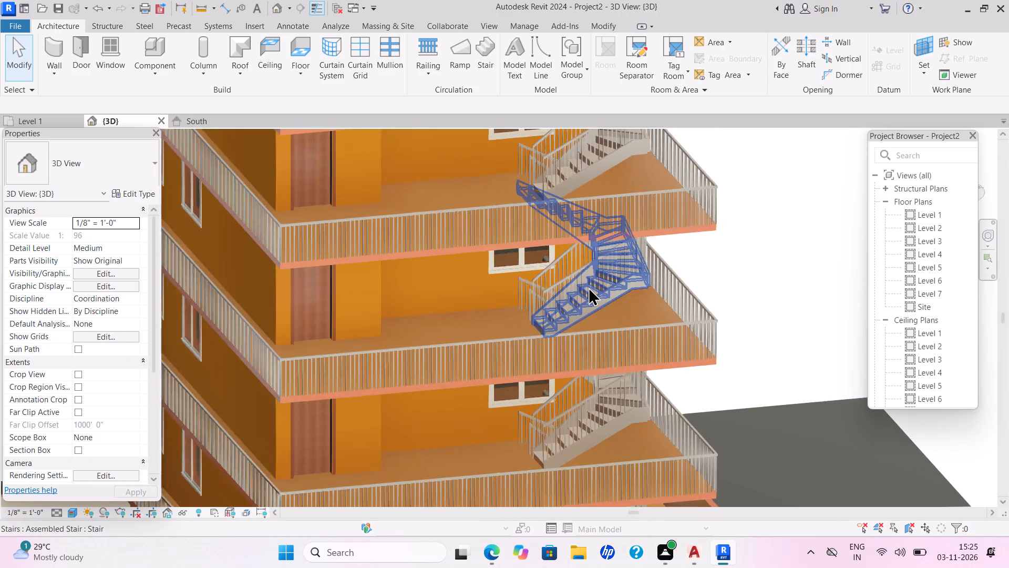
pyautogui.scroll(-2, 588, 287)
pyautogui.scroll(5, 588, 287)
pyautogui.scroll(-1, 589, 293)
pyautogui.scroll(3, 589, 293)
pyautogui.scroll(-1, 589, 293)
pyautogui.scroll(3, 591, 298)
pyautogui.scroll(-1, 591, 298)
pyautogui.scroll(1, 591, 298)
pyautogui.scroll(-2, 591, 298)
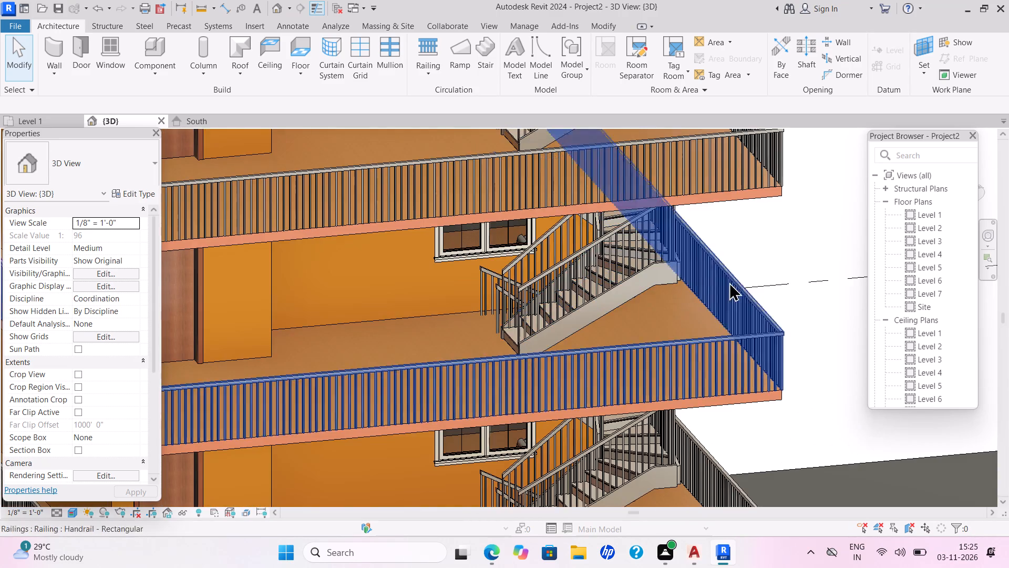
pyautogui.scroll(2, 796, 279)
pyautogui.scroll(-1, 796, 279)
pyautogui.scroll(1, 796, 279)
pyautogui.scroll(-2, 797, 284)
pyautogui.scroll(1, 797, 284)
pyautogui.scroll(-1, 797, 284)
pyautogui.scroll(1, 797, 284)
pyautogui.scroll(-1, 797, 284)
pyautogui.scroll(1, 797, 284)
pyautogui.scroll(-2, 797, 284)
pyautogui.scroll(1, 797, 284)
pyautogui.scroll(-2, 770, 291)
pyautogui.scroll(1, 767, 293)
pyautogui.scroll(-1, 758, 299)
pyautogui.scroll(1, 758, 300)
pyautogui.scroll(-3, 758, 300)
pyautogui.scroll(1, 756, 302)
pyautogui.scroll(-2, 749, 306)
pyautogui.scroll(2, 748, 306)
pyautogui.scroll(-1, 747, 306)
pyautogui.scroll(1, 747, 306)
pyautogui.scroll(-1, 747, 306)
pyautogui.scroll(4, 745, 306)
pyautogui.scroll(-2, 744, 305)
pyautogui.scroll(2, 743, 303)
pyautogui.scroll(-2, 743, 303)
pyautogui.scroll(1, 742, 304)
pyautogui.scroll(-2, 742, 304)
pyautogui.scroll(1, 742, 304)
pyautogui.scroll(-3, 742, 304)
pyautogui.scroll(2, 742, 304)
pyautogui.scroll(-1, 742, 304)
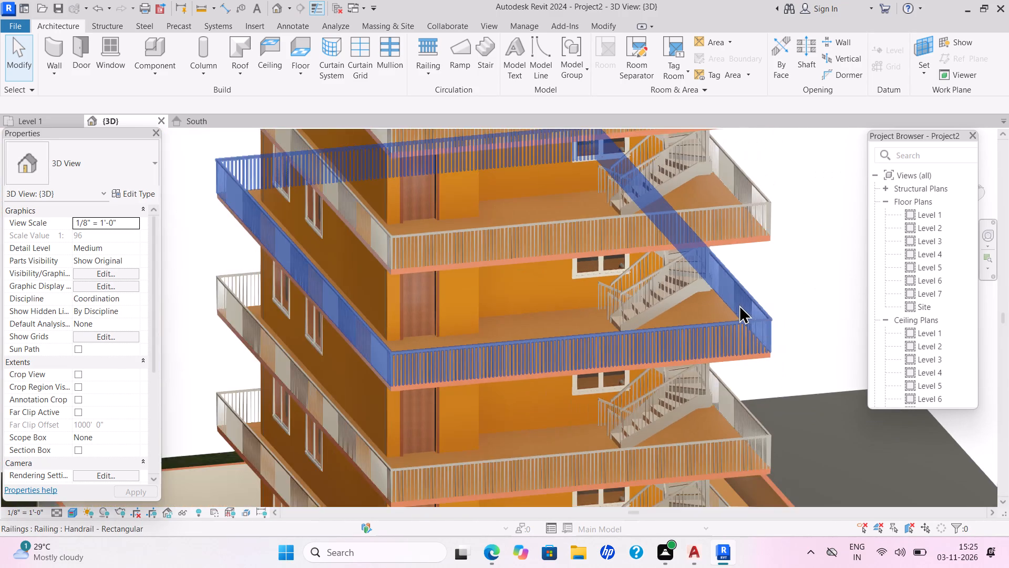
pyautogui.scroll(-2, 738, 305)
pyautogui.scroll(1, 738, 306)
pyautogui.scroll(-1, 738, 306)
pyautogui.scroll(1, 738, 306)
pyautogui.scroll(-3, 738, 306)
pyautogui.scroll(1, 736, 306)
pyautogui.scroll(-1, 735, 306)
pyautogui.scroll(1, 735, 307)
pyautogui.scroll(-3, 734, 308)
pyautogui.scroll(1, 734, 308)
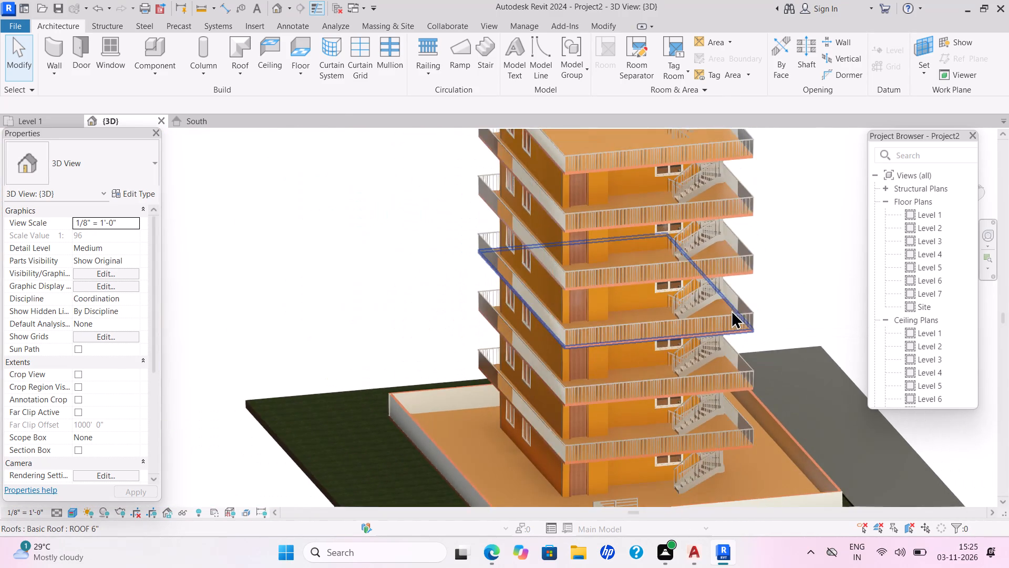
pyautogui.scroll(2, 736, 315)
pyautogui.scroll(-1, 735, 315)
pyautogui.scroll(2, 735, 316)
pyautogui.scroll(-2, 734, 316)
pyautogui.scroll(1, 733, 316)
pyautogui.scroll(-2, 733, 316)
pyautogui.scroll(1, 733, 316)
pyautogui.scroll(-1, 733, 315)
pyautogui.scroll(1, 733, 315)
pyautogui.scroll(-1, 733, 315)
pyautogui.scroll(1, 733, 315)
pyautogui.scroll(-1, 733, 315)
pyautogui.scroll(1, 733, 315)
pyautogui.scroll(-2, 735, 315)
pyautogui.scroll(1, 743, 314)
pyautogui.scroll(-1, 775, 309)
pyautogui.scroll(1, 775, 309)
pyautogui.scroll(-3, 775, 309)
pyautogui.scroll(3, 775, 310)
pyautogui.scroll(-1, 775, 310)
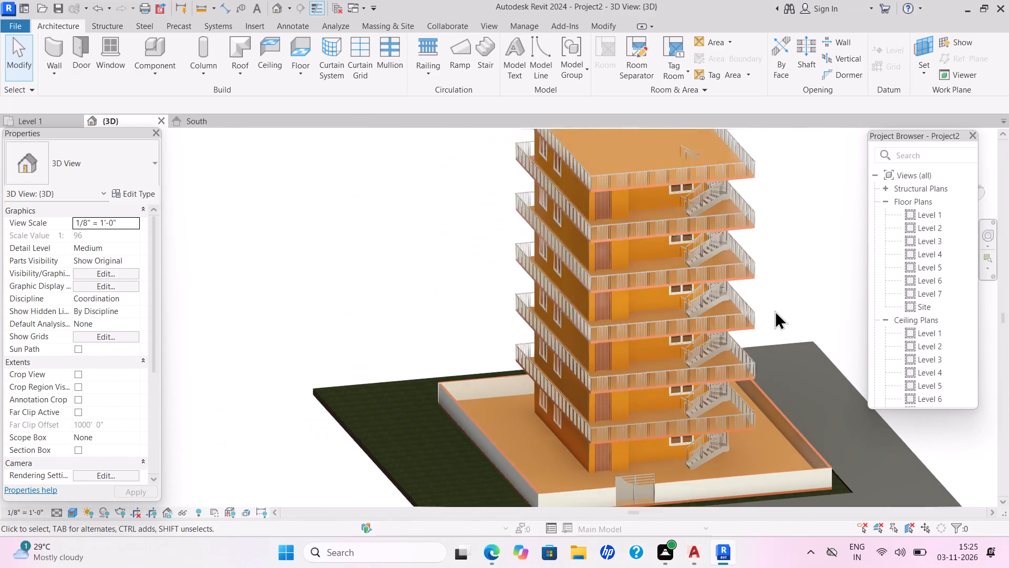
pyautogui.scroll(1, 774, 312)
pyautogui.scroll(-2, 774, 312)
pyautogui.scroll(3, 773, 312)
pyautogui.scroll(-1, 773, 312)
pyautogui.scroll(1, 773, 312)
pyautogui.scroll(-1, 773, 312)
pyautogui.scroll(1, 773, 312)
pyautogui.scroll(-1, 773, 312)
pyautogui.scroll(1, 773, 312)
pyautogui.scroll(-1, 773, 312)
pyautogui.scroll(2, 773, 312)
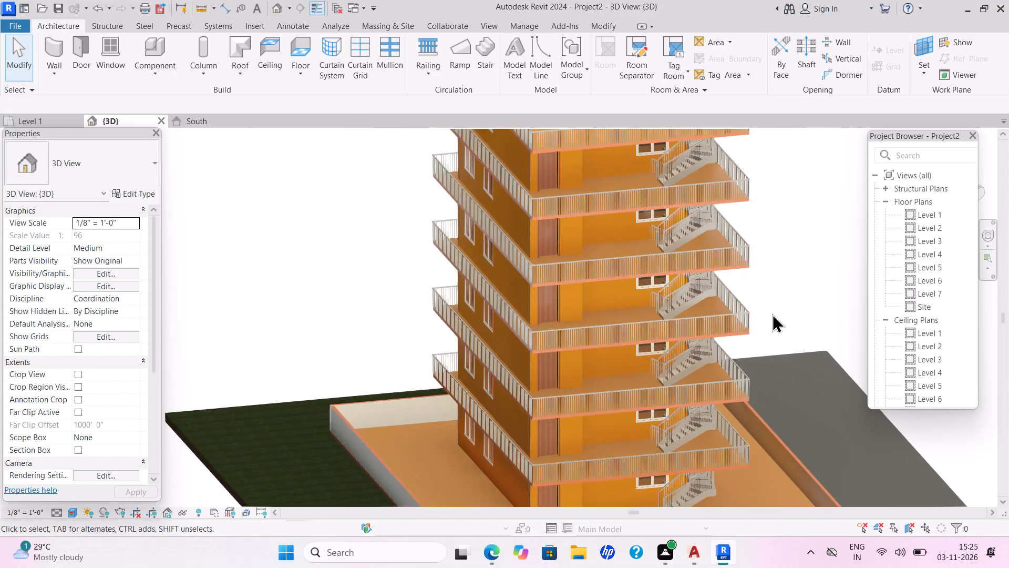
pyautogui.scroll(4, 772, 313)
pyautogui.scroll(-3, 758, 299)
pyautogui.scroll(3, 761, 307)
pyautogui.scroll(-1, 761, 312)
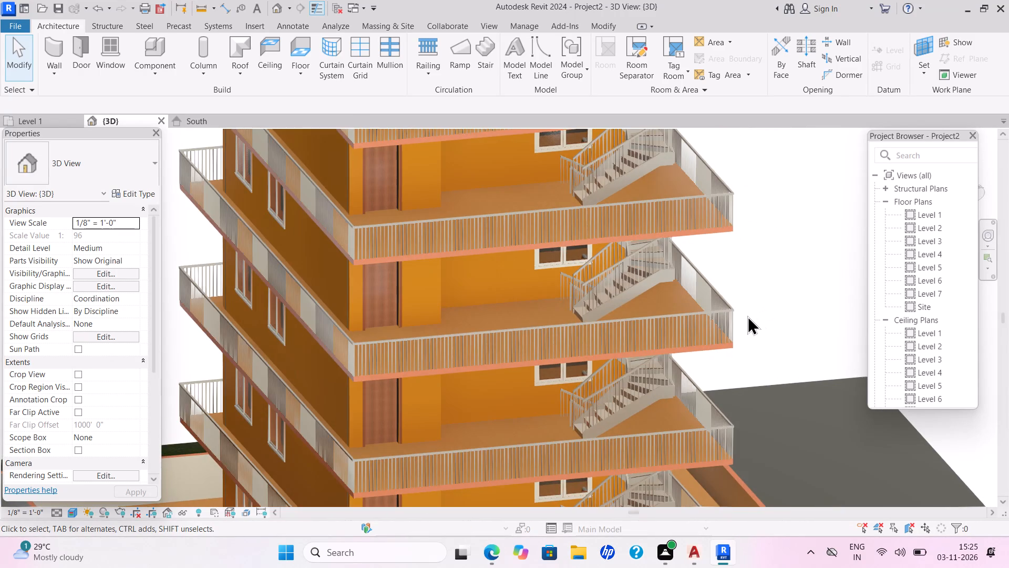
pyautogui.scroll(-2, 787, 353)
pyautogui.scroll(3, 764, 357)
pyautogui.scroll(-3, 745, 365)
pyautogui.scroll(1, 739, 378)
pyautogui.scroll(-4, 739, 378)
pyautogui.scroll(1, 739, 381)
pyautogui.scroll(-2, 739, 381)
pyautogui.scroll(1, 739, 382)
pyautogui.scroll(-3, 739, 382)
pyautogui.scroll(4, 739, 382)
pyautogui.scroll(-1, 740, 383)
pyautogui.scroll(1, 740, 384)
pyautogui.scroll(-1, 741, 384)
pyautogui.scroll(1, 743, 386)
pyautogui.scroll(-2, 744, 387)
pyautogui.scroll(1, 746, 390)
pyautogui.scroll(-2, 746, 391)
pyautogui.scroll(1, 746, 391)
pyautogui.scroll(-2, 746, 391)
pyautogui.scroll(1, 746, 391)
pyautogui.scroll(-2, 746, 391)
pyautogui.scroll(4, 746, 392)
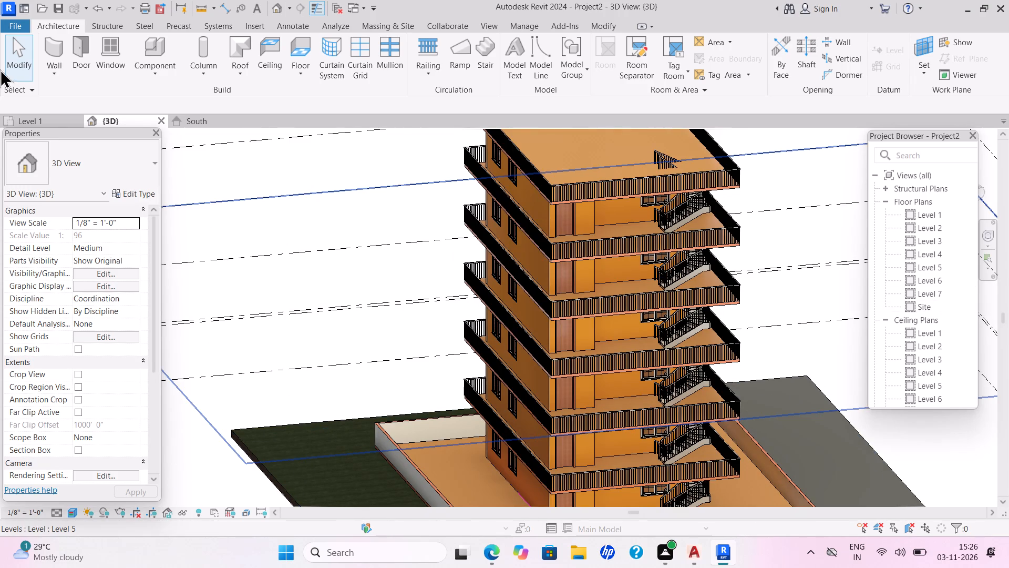
# Save the multi-storey building project to the Desktop as a Revit project file named N3.
pyautogui.click(18, 29)
pyautogui.click(44, 191)
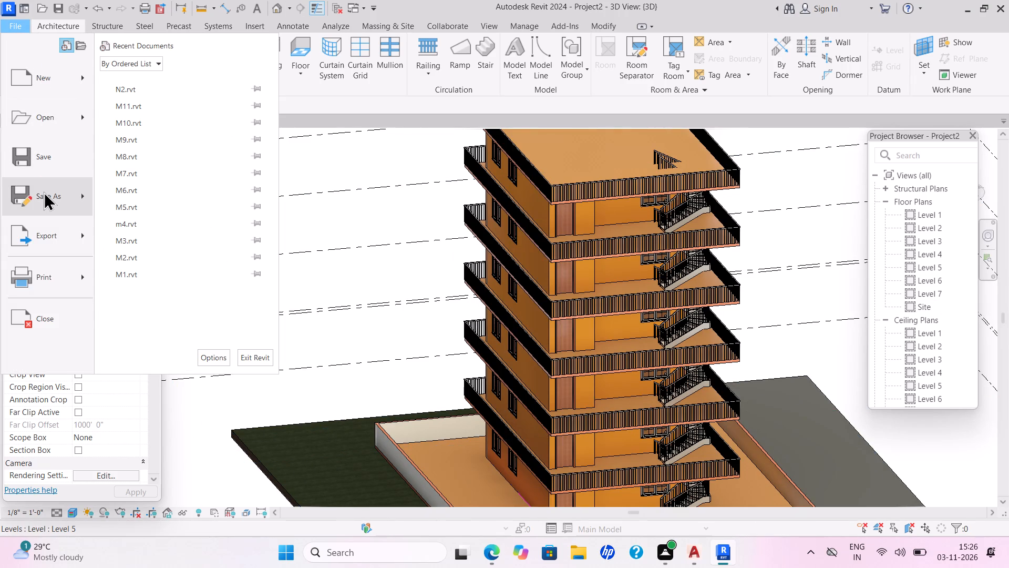
pyautogui.click(130, 149)
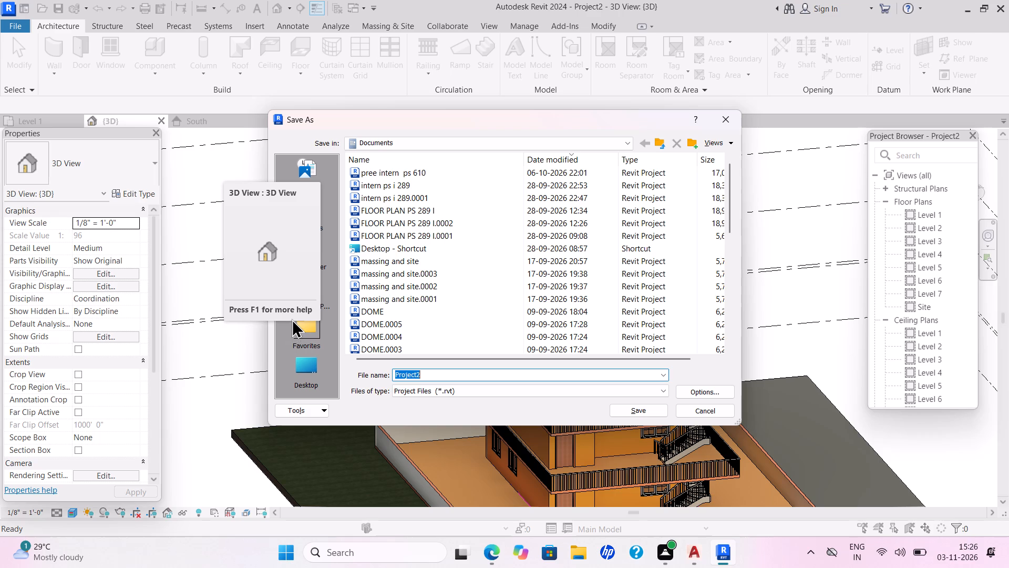
pyautogui.tripleClick(303, 360)
pyautogui.doubleClick(303, 359)
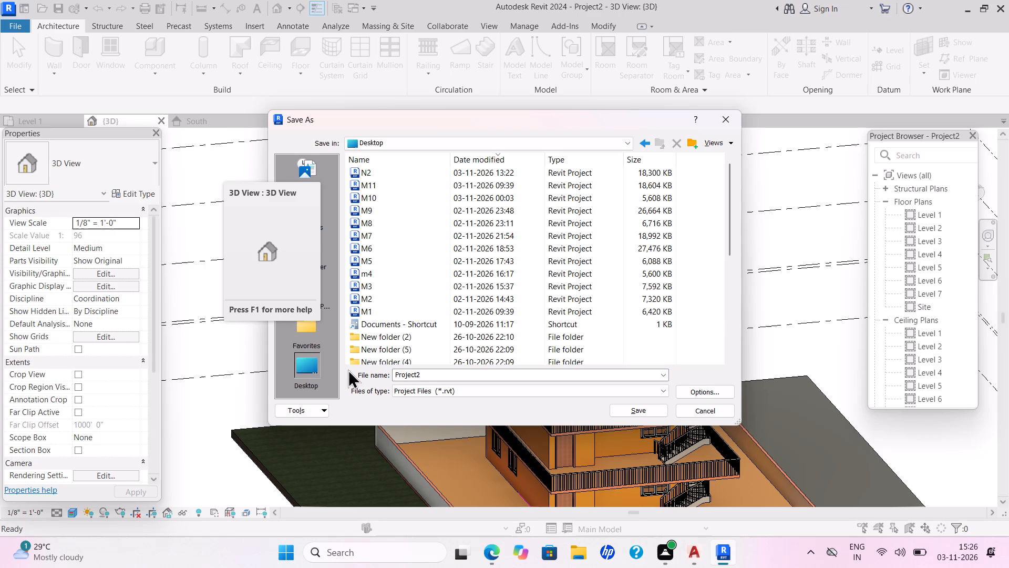
pyautogui.click(430, 377)
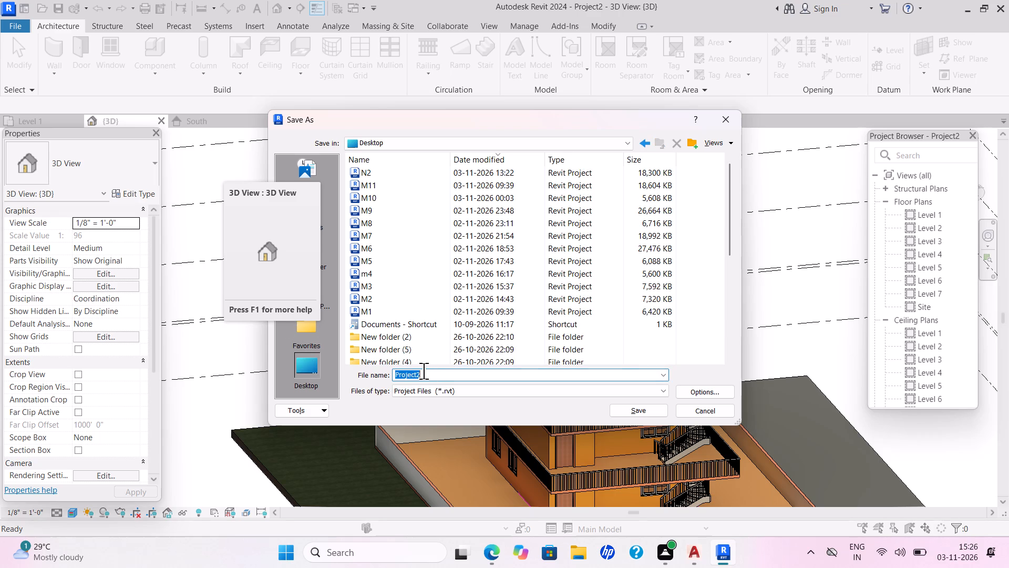
pyautogui.press('BackSpace')
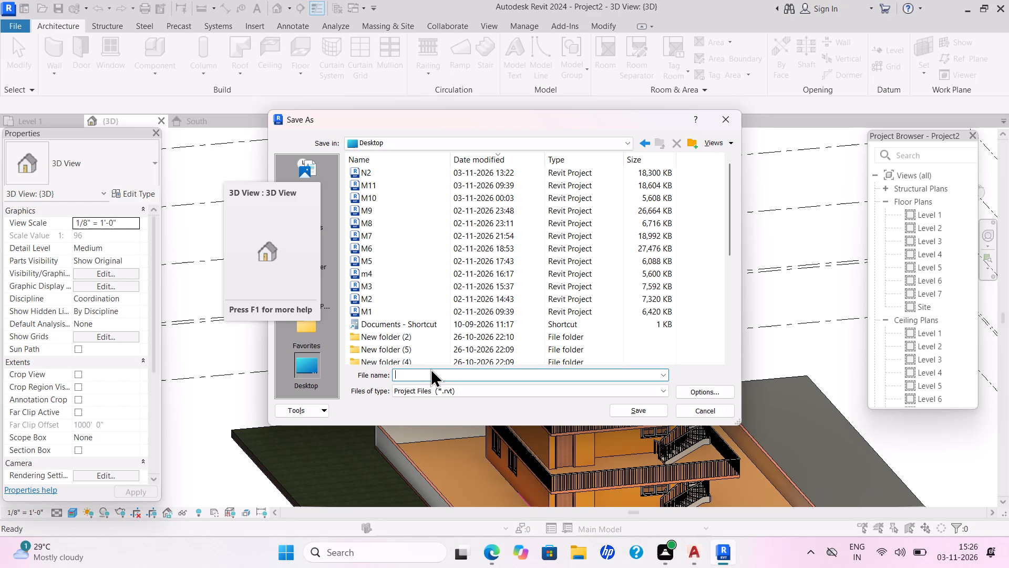
pyautogui.press('BackSpace')
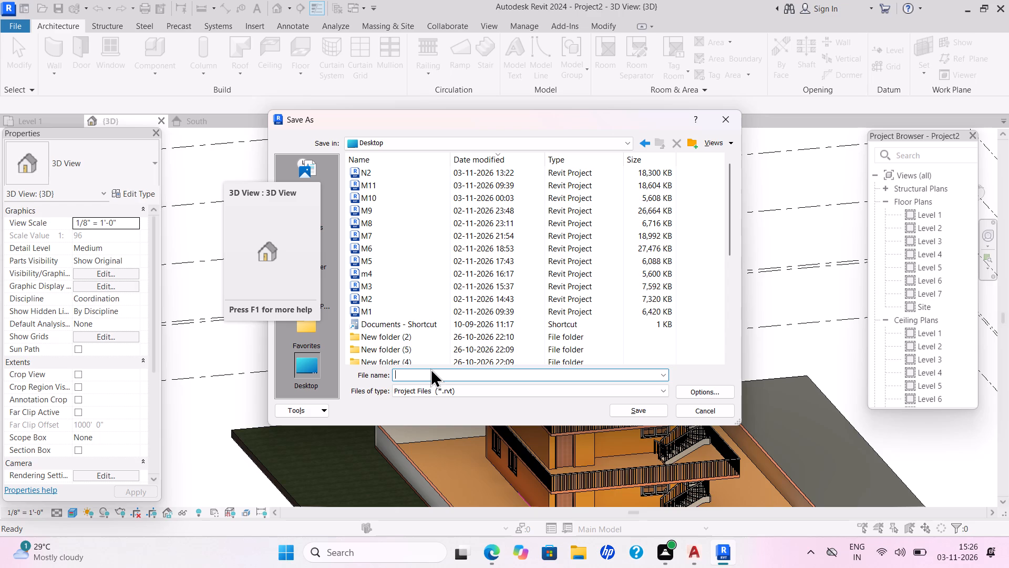
pyautogui.press('n')
pyautogui.press('3')
pyautogui.click(644, 407)
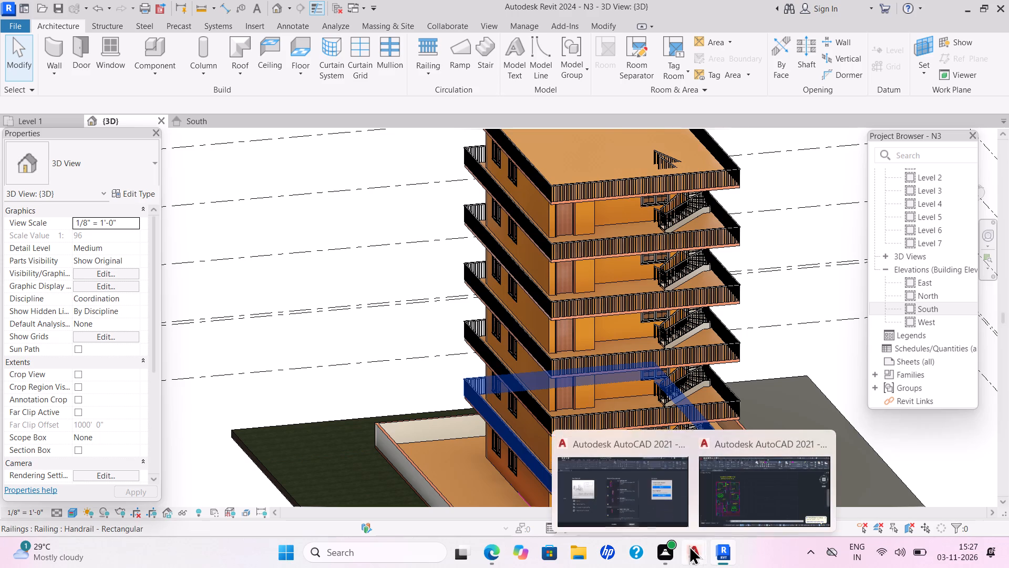
# Switch to AutoCAD and open the drawing INTERNSHIP PP69 from the Documents folder.
pyautogui.click(727, 492)
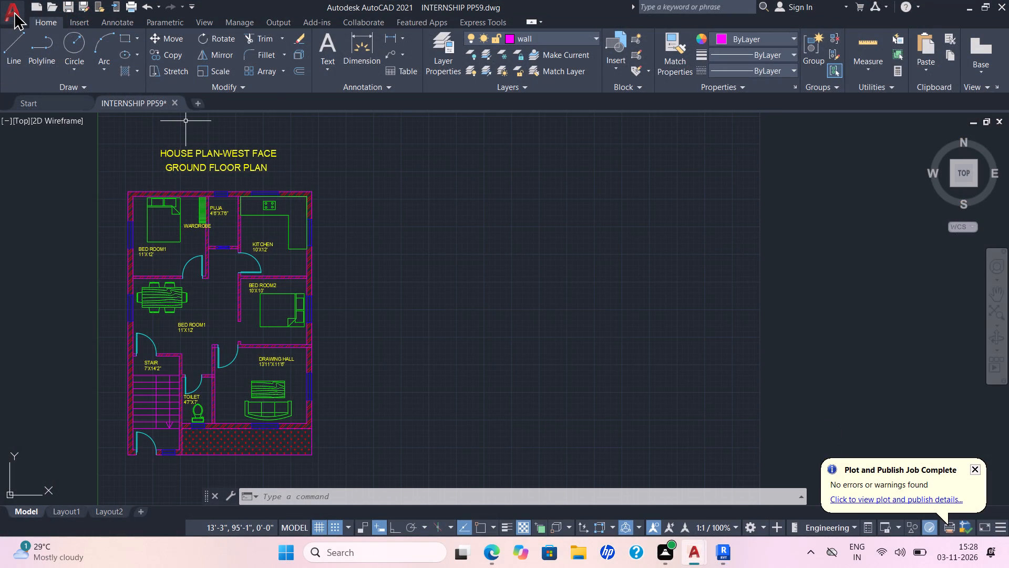
pyautogui.click(14, 11)
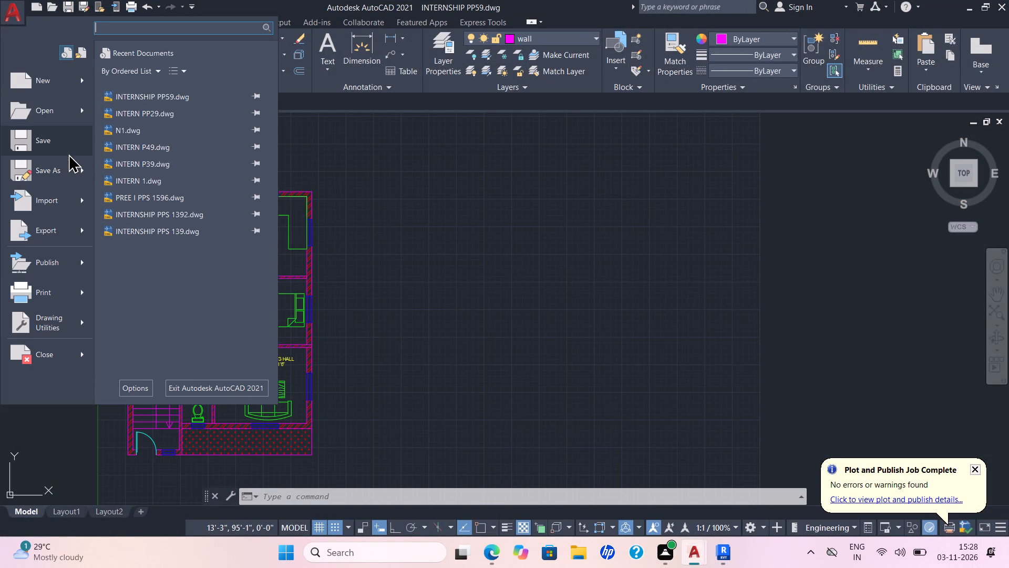
pyautogui.click(65, 120)
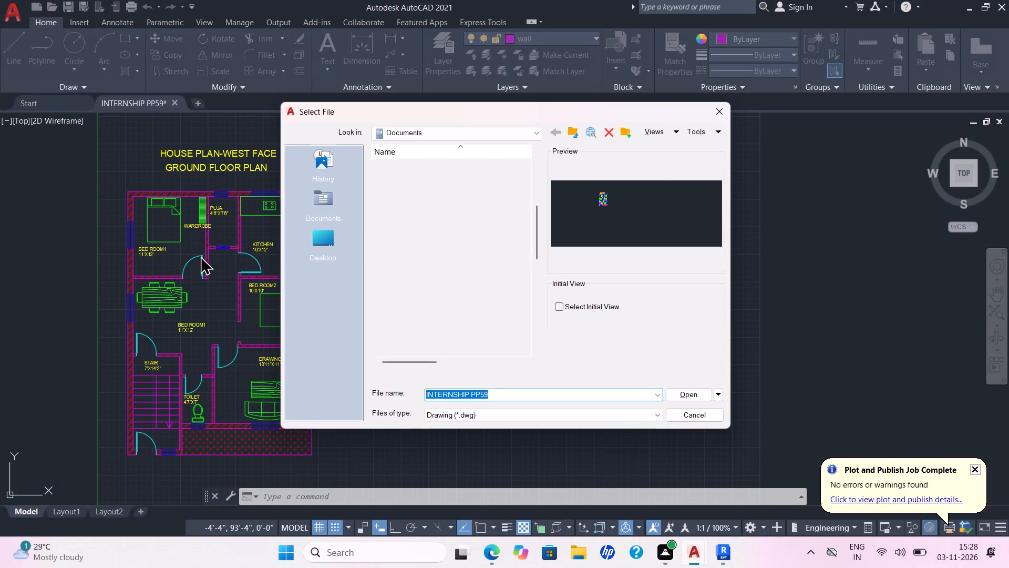
pyautogui.click(435, 353)
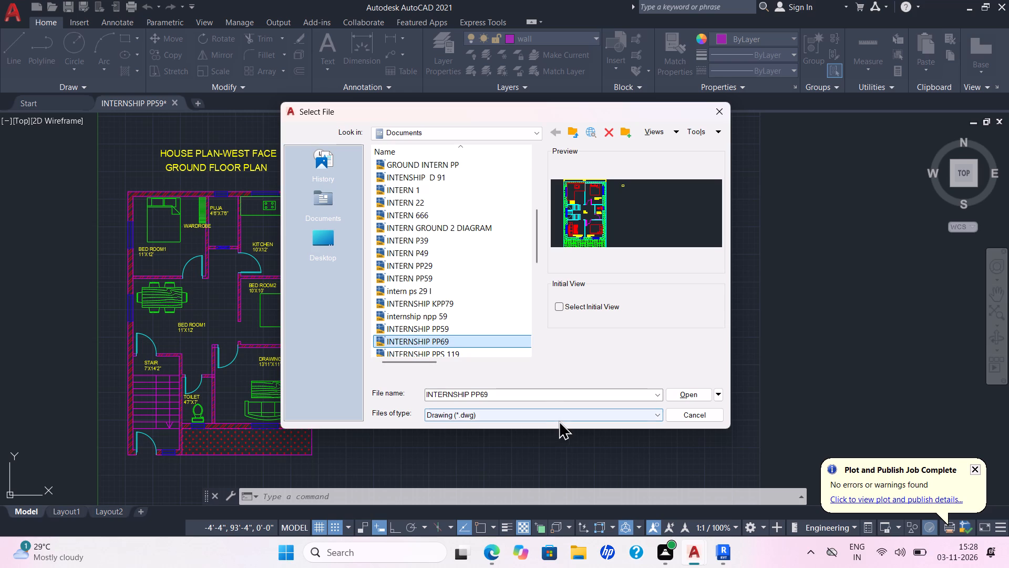
pyautogui.click(702, 395)
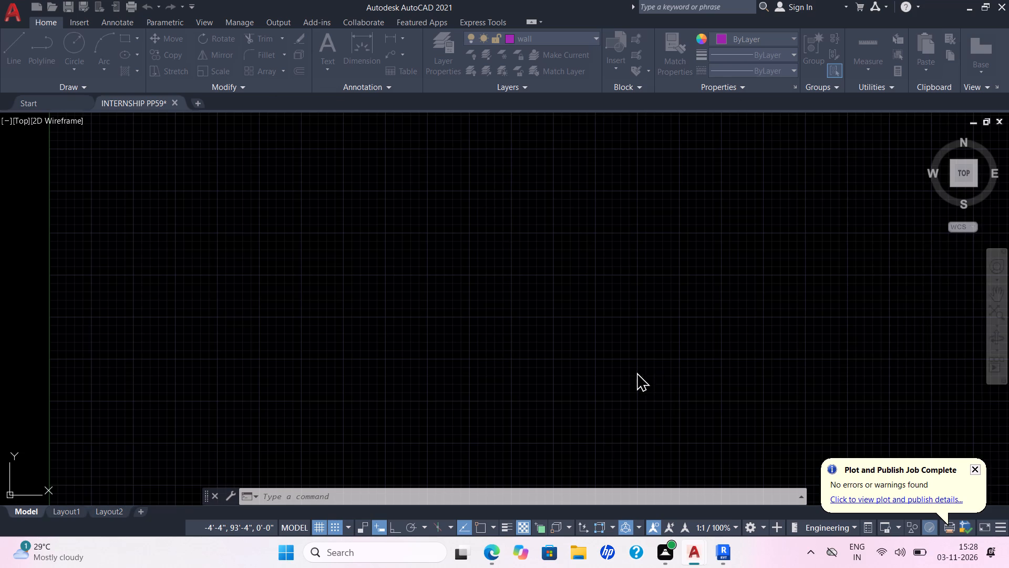
# Look over the house plan and its title in the INTERNSHIP PP69 drawing.
pyautogui.scroll(-1, 450, 328)
pyautogui.scroll(1, 450, 328)
pyautogui.scroll(-2, 450, 328)
pyautogui.scroll(1, 449, 328)
pyautogui.scroll(-1, 448, 331)
pyautogui.scroll(2, 448, 331)
pyautogui.scroll(-2, 448, 332)
pyautogui.scroll(1, 448, 334)
pyautogui.scroll(-2, 448, 334)
pyautogui.scroll(1, 448, 335)
pyautogui.scroll(-1, 448, 335)
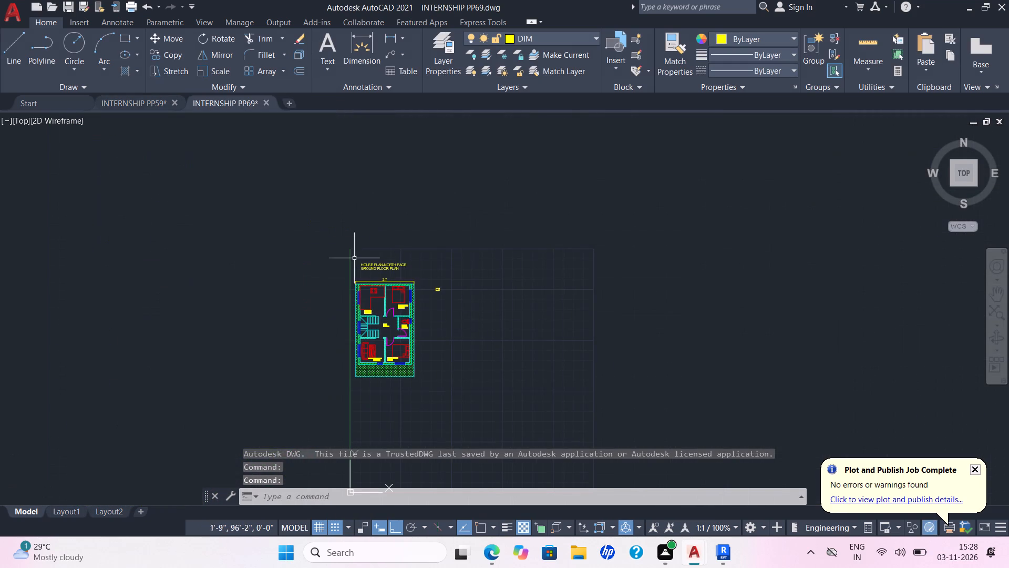
pyautogui.scroll(3, 386, 253)
pyautogui.moveTo(465, 305); pyautogui.dragTo(476, 270, button='middle')
pyautogui.scroll(3, 466, 305)
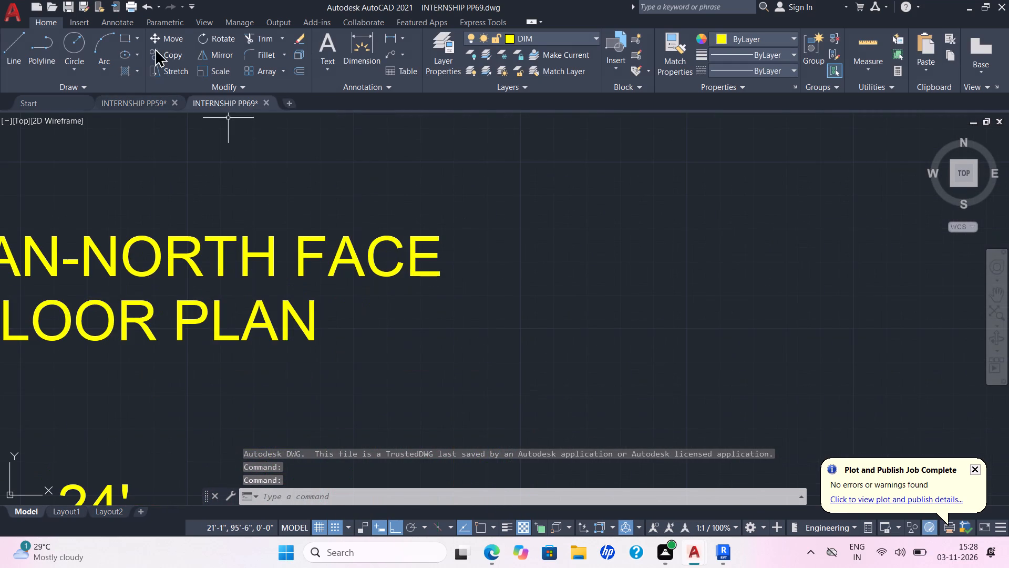
# Close the INTERNSHIP PP59 drawing without saving its changes.
pyautogui.click(172, 103)
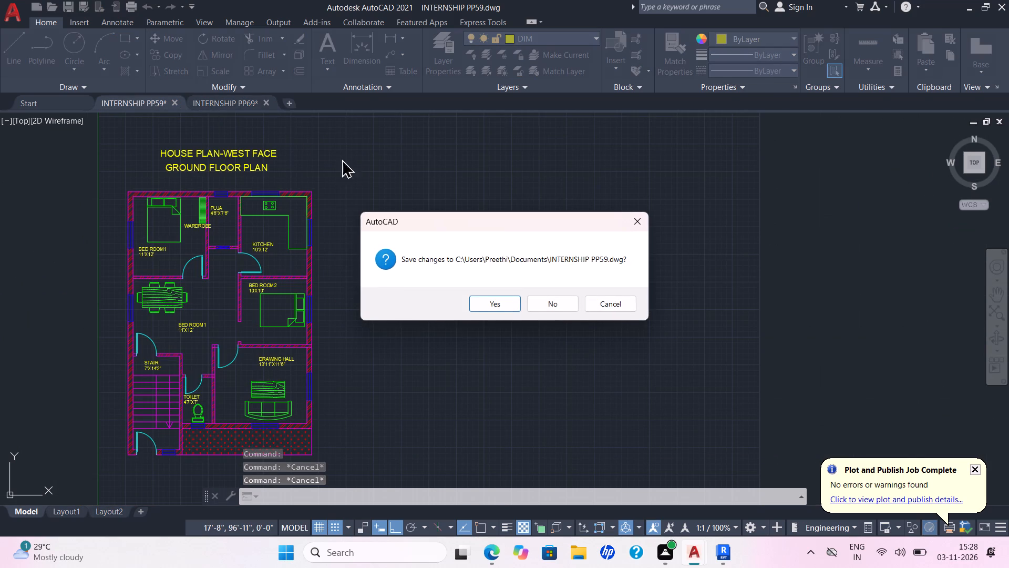
pyautogui.click(559, 310)
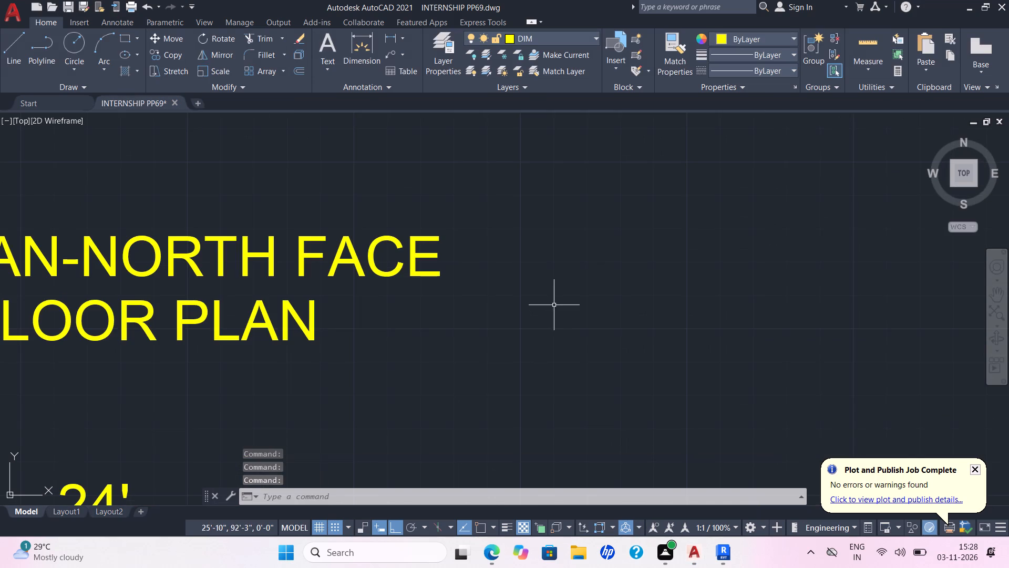
# Examine the north-face ground floor plan, including its rooms, staircase and overall width dimension.
pyautogui.scroll(1, 498, 287)
pyautogui.scroll(-1, 496, 287)
pyautogui.scroll(1, 493, 285)
pyautogui.scroll(-1, 491, 283)
pyautogui.scroll(1, 491, 283)
pyautogui.scroll(-6, 491, 283)
pyautogui.scroll(1, 490, 283)
pyautogui.scroll(-1, 490, 283)
pyautogui.scroll(1, 490, 283)
pyautogui.scroll(-2, 490, 283)
pyautogui.moveTo(521, 296); pyautogui.dragTo(507, 280, button='middle')
pyautogui.scroll(1, 506, 279)
pyautogui.scroll(-3, 499, 278)
pyautogui.moveTo(507, 280); pyautogui.dragTo(486, 276, button='middle')
pyautogui.scroll(1, 487, 276)
pyautogui.scroll(-3, 485, 276)
pyautogui.scroll(1, 482, 274)
pyautogui.scroll(-1, 482, 274)
pyautogui.scroll(3, 482, 274)
pyautogui.scroll(-1, 461, 294)
pyautogui.scroll(2, 461, 294)
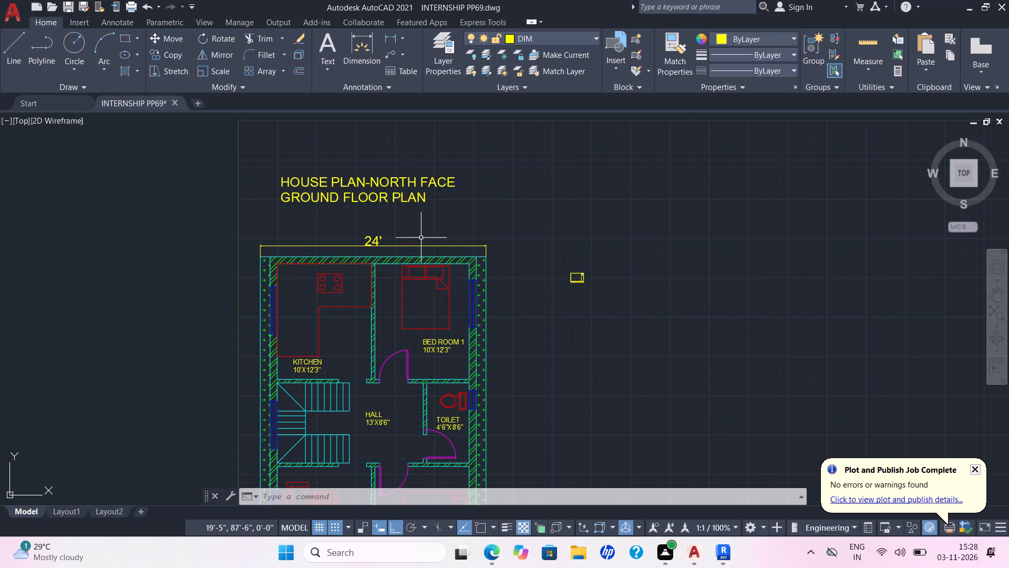
pyautogui.scroll(-1, 414, 211)
pyautogui.scroll(1, 414, 211)
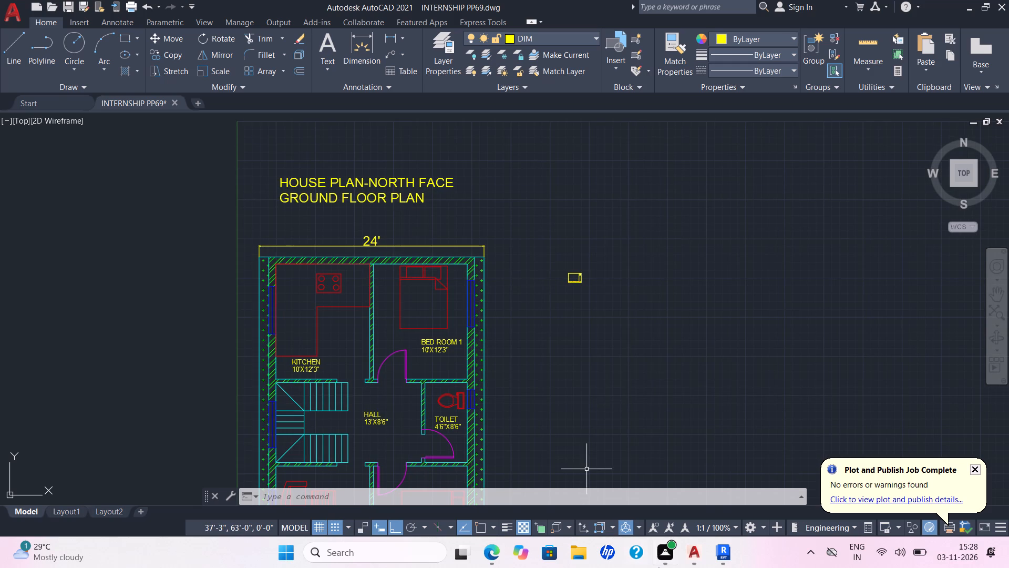
# Switch back to Revit with the N3 project's 3D view.
pyautogui.click(720, 549)
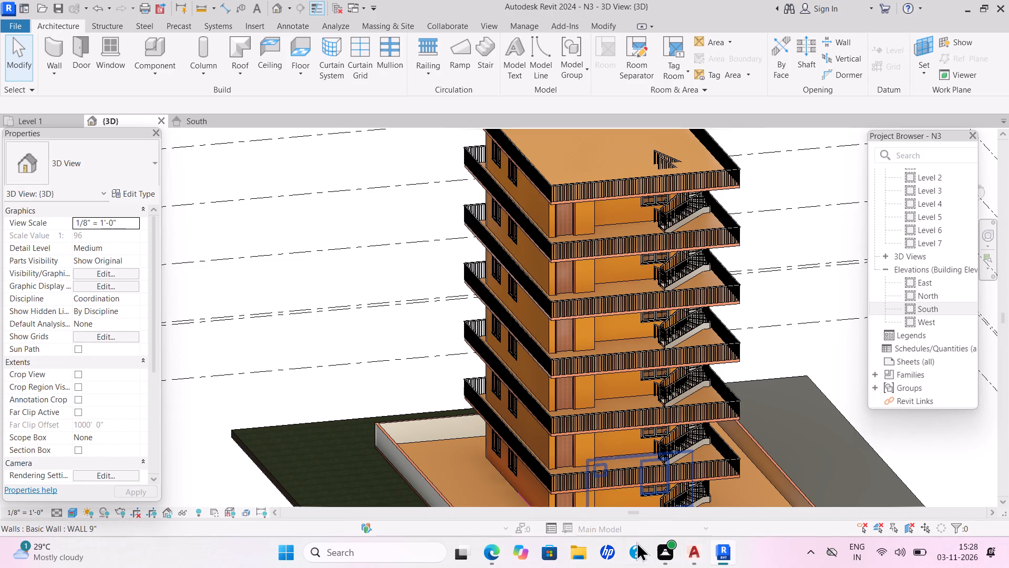